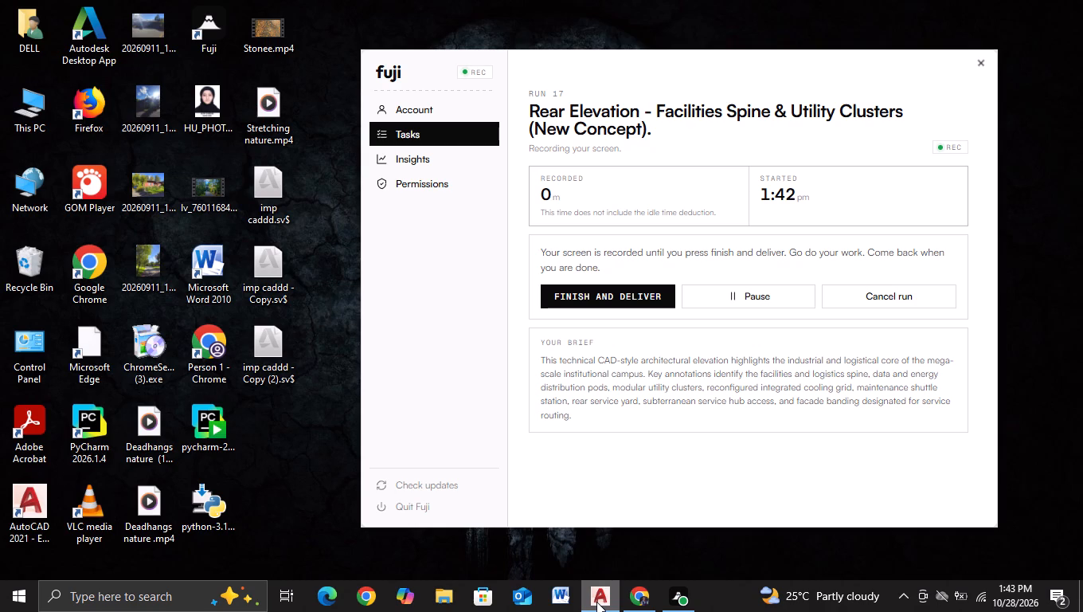
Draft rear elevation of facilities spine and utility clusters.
Open the recent drawing "Drawing3.dwg INCOMPLE.dwg" in AutoCAD 2021.
double_click(596, 602)
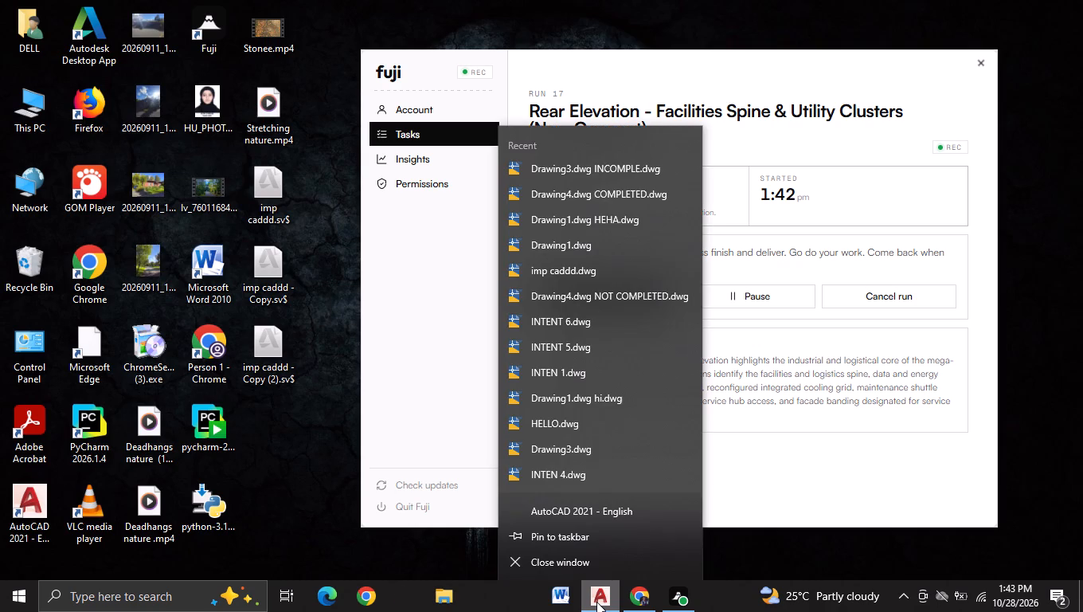
click(596, 602)
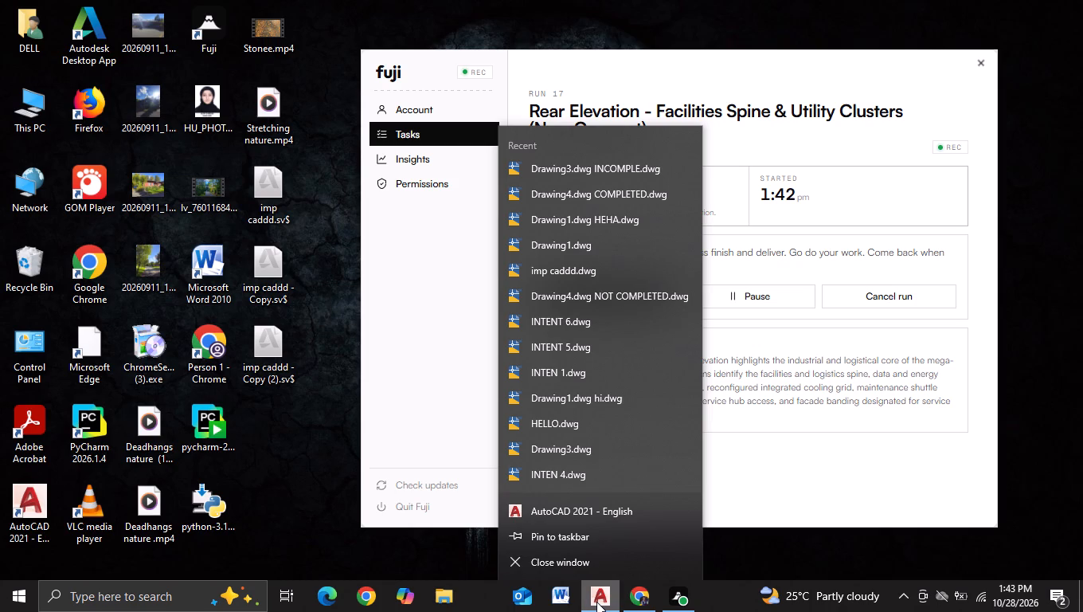
click(596, 602)
click(624, 163)
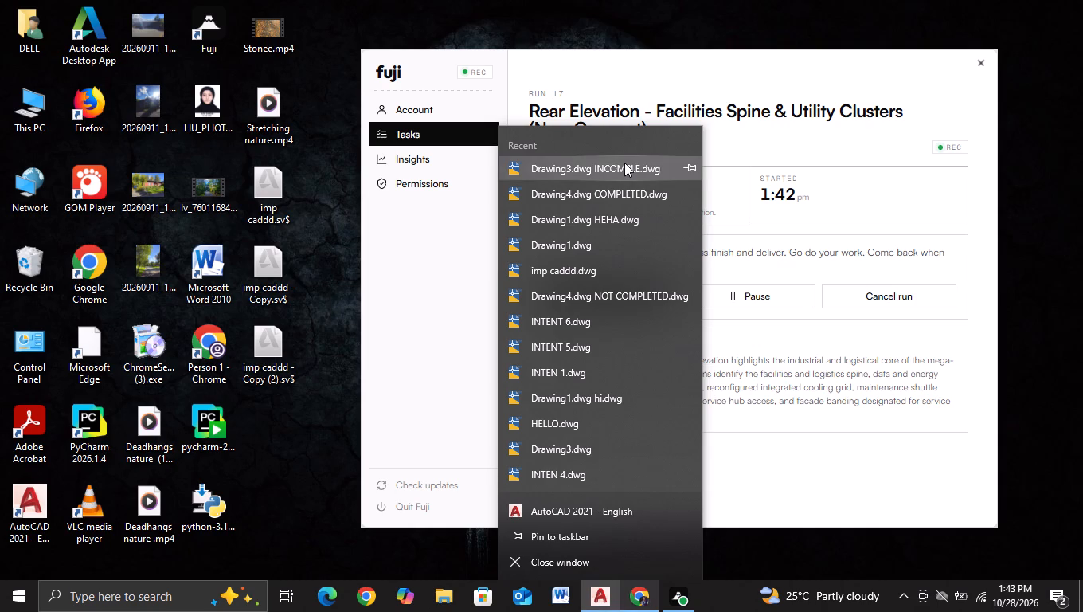
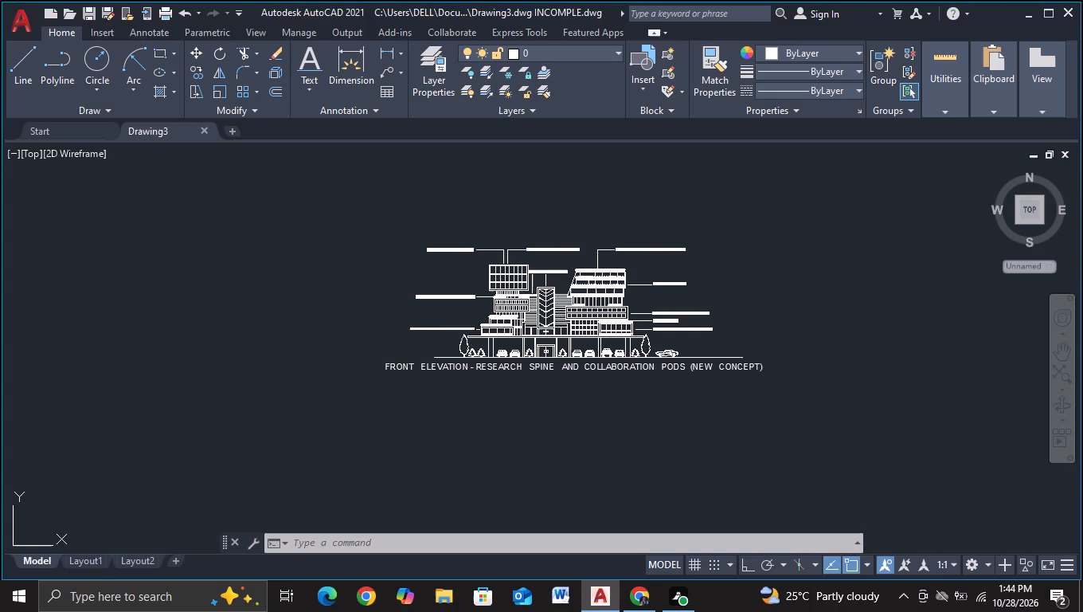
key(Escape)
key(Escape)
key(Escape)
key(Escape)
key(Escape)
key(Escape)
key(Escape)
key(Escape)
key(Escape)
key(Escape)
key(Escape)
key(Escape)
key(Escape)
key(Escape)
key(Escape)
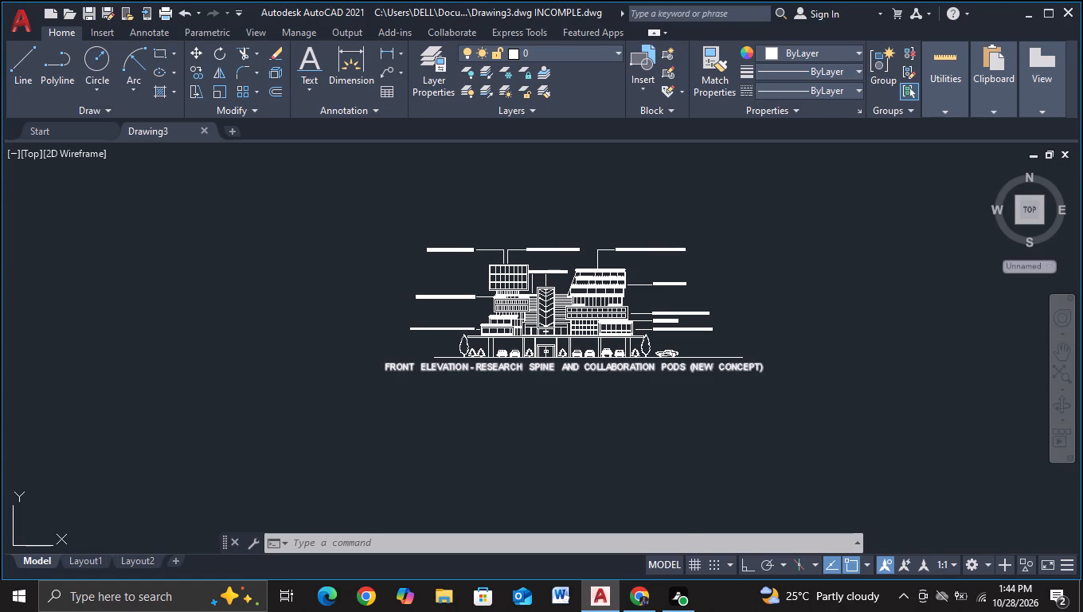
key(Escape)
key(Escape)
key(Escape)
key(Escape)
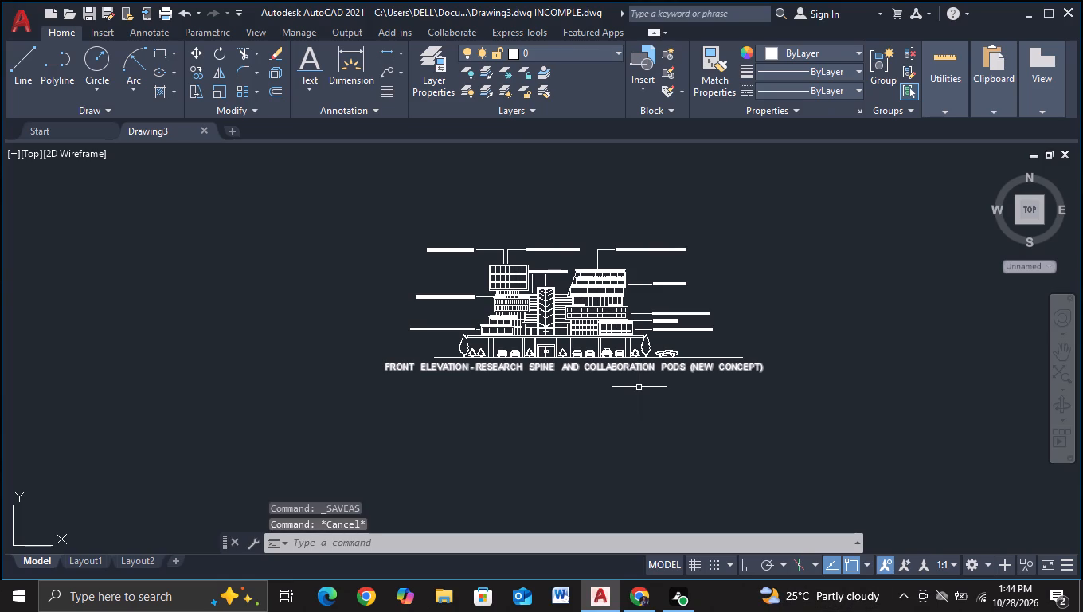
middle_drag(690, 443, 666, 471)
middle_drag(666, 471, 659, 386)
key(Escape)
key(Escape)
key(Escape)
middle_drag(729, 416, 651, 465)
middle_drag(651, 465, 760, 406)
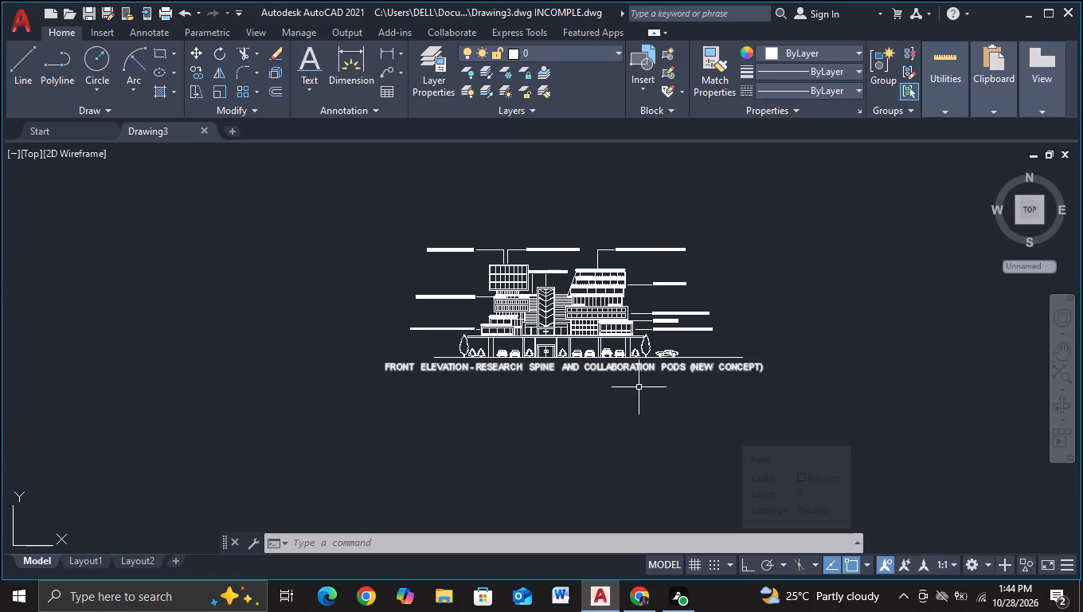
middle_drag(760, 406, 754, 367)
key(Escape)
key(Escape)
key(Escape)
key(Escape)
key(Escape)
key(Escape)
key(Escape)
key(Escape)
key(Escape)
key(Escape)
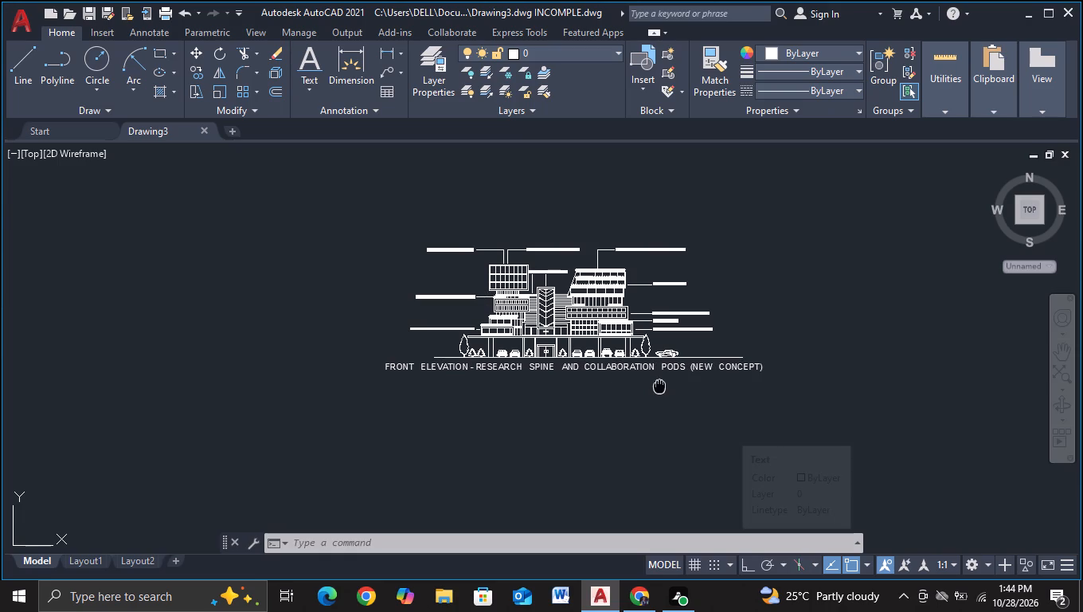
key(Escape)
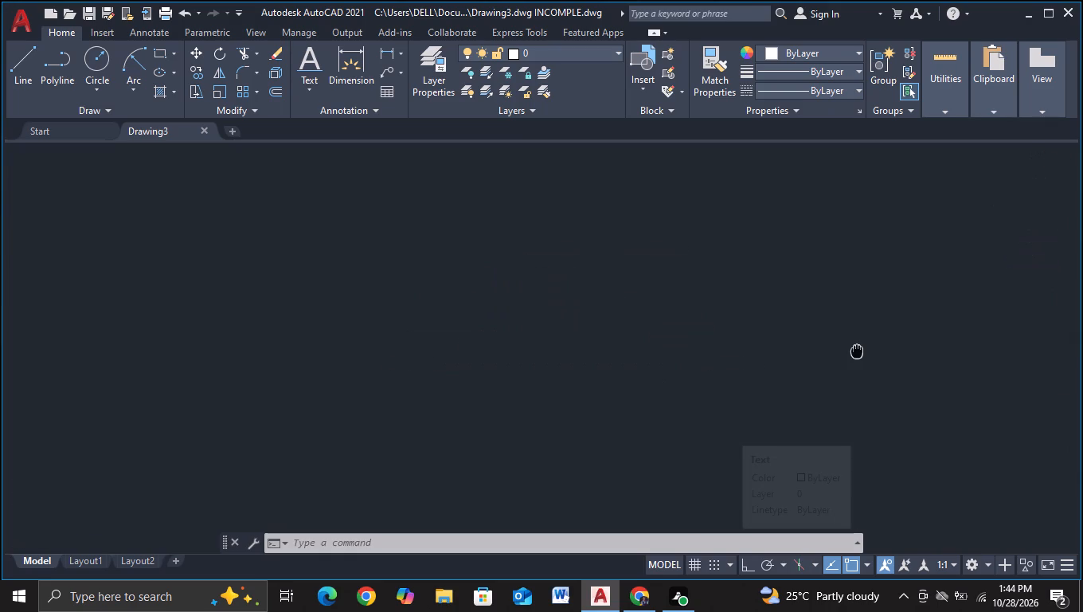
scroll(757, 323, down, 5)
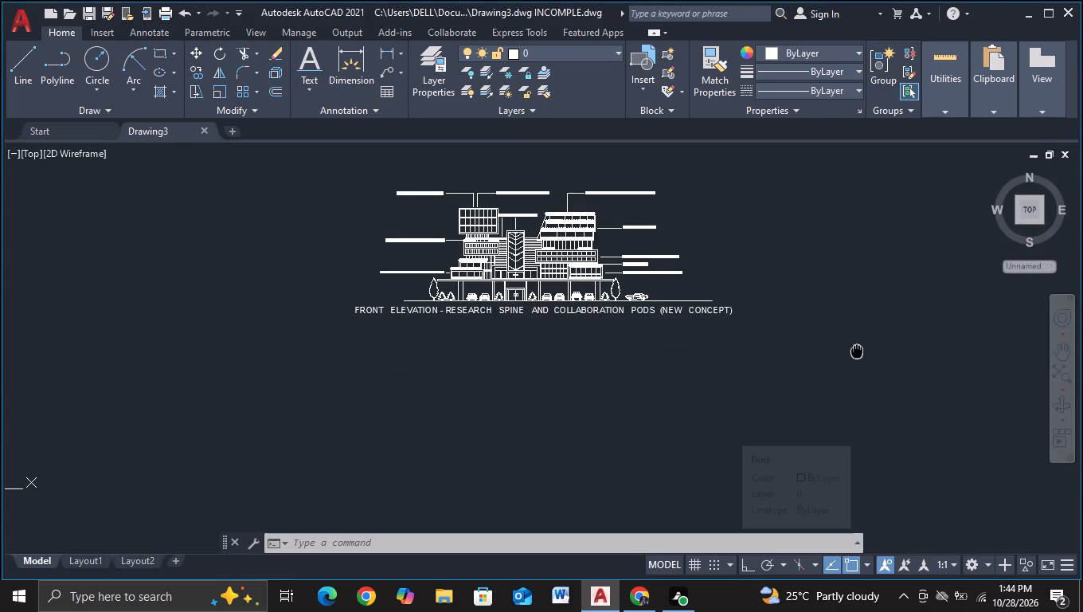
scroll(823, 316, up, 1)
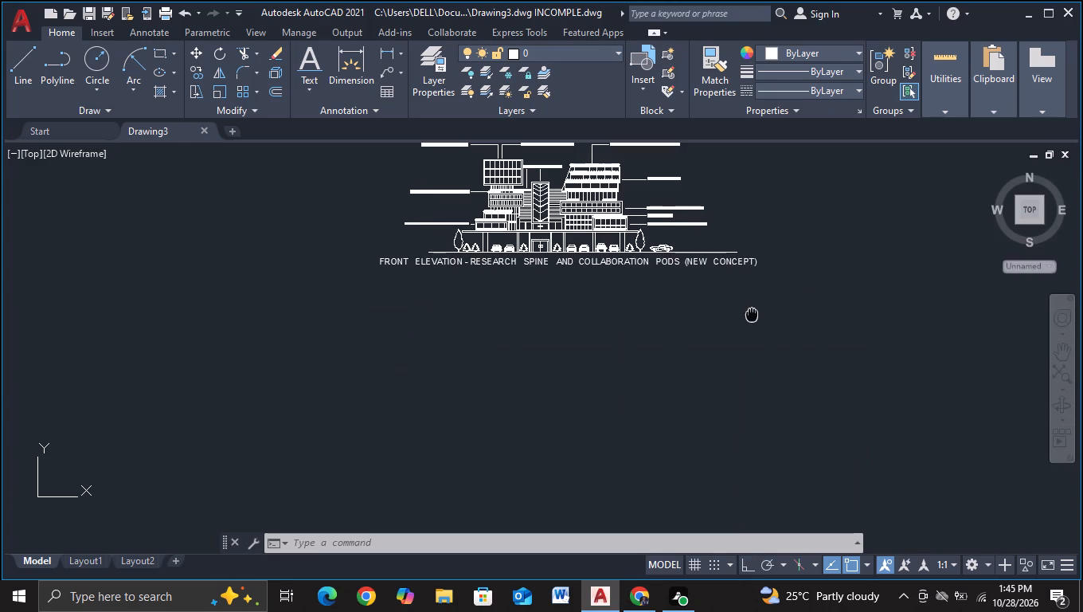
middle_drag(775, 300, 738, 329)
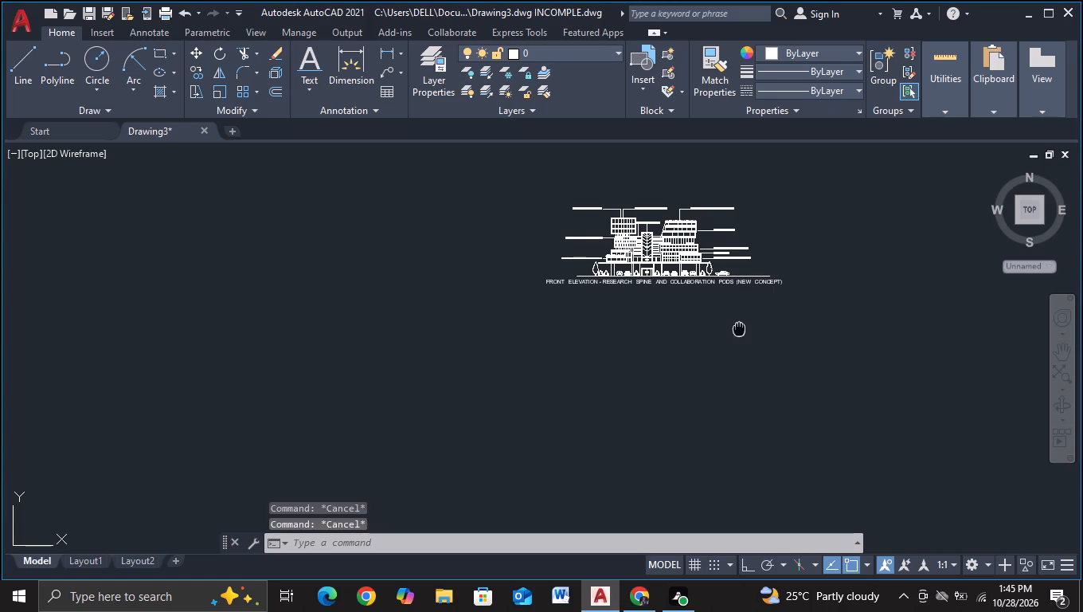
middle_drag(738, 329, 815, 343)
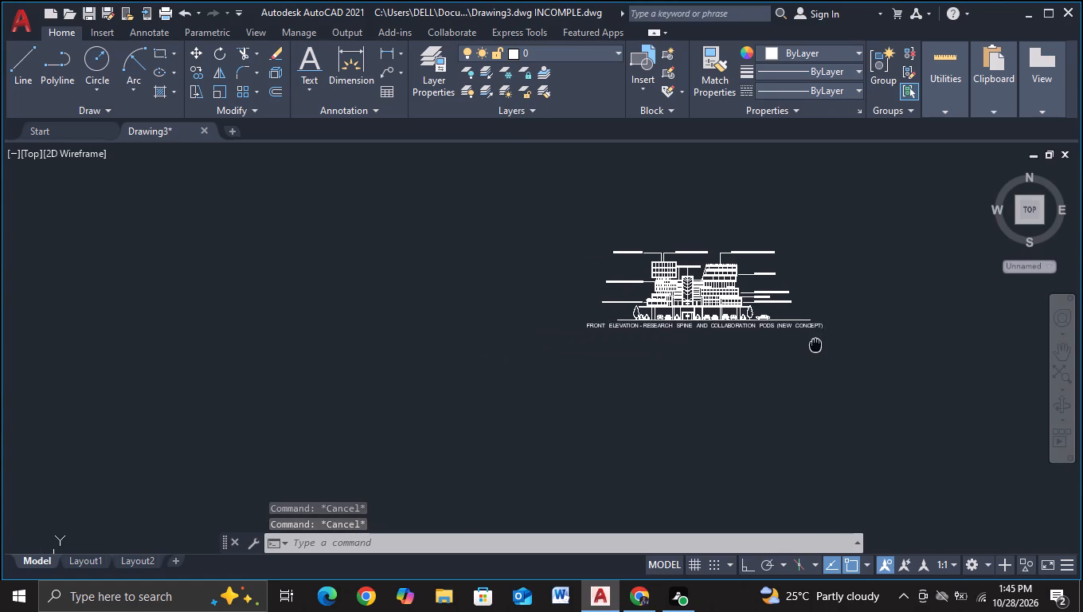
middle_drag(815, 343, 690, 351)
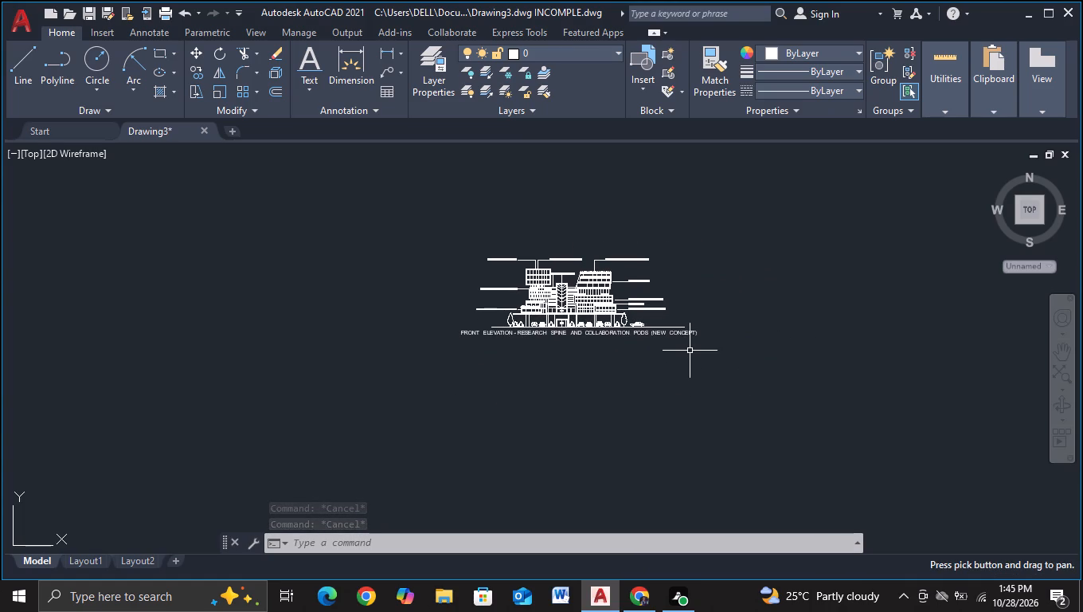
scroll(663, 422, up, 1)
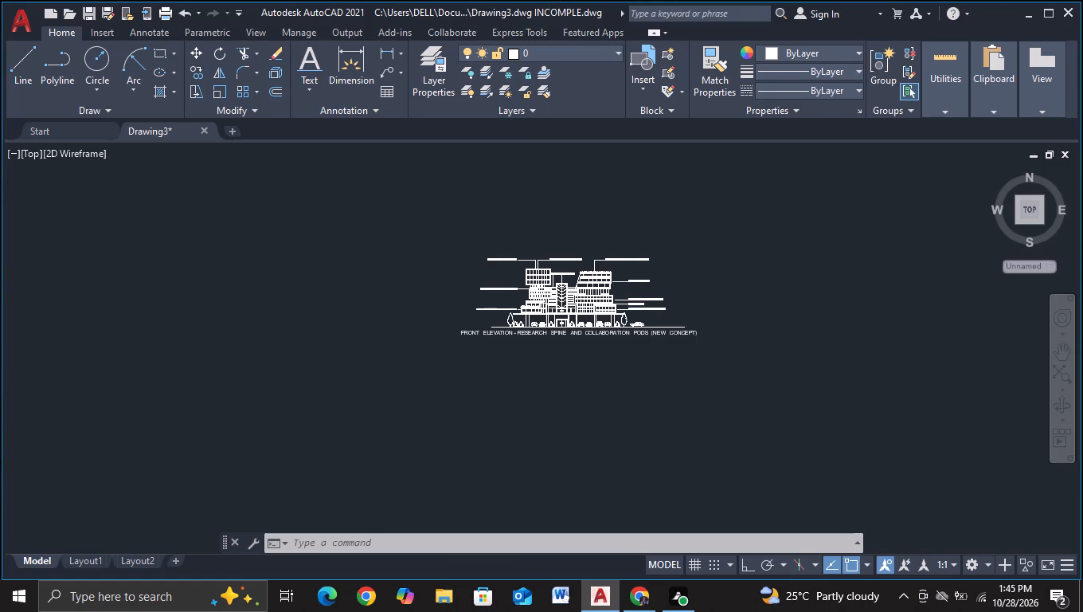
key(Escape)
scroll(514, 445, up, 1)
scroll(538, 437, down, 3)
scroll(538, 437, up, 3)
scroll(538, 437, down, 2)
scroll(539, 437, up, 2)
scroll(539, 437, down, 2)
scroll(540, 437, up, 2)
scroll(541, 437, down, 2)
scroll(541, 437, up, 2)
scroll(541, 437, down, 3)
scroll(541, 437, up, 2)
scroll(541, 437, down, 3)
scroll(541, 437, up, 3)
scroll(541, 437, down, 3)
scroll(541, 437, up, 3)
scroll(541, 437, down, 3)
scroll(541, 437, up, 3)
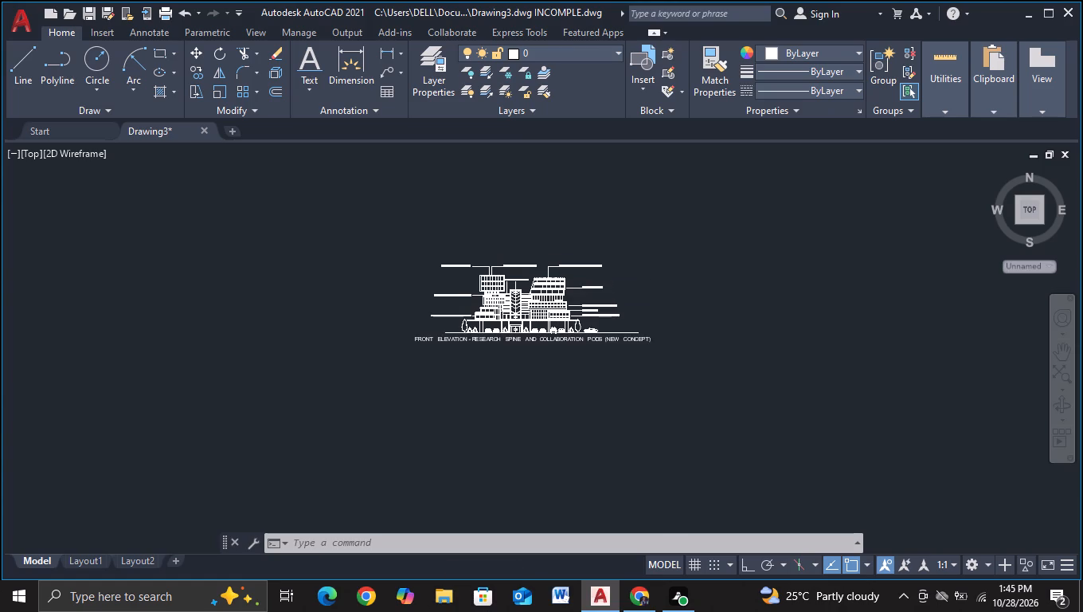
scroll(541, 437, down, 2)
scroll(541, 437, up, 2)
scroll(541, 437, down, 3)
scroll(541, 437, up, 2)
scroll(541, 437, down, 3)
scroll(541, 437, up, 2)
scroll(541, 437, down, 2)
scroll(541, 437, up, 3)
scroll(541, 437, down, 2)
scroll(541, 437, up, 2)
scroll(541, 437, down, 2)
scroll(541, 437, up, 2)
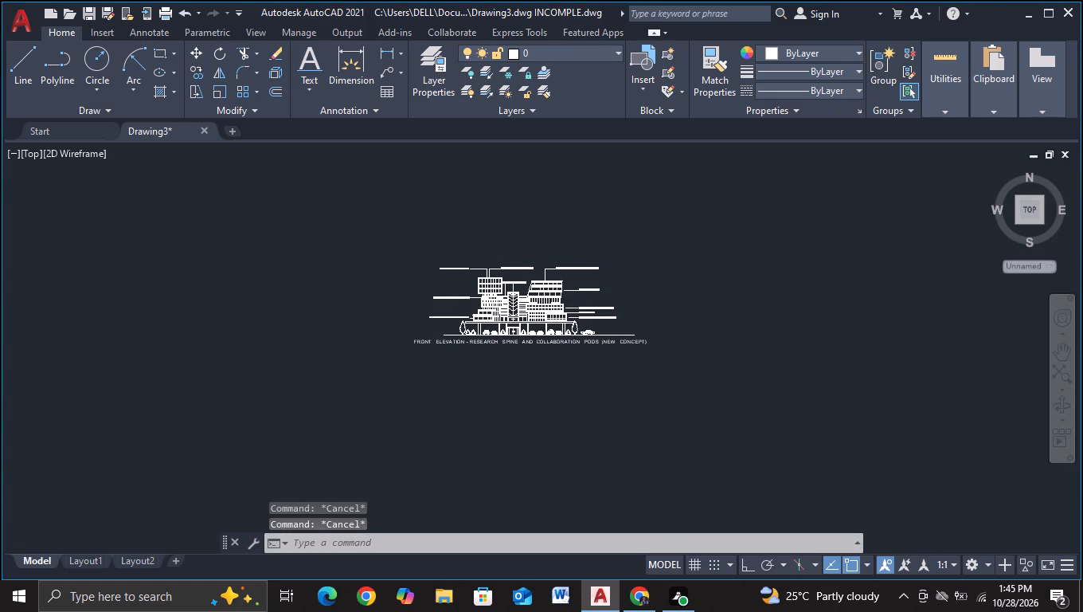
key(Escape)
With Ortho on, draw a four-line outline below the front elevation, about 571 units wide, its left side about 216 units, overshooting the top edge.
middle_drag(541, 437, 526, 275)
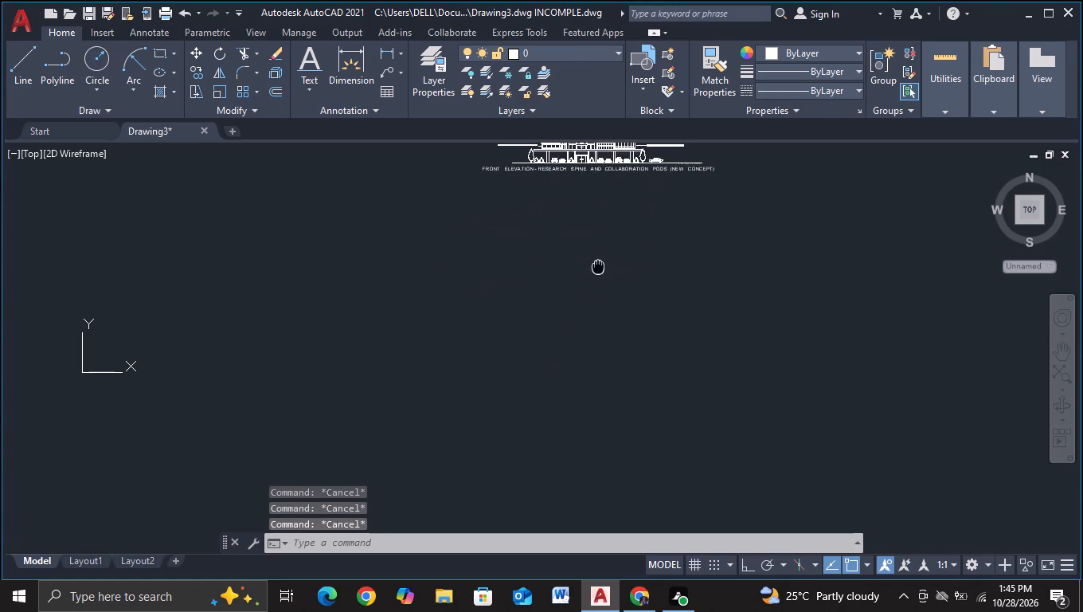
middle_drag(526, 275, 501, 264)
scroll(501, 269, up, 2)
middle_drag(506, 286, 524, 289)
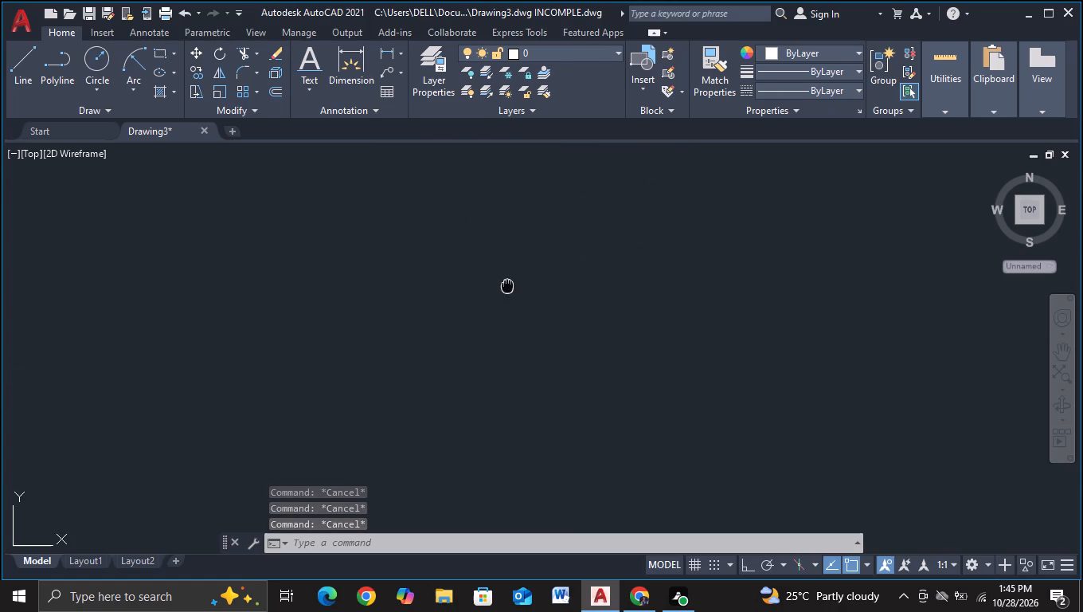
middle_drag(524, 289, 595, 303)
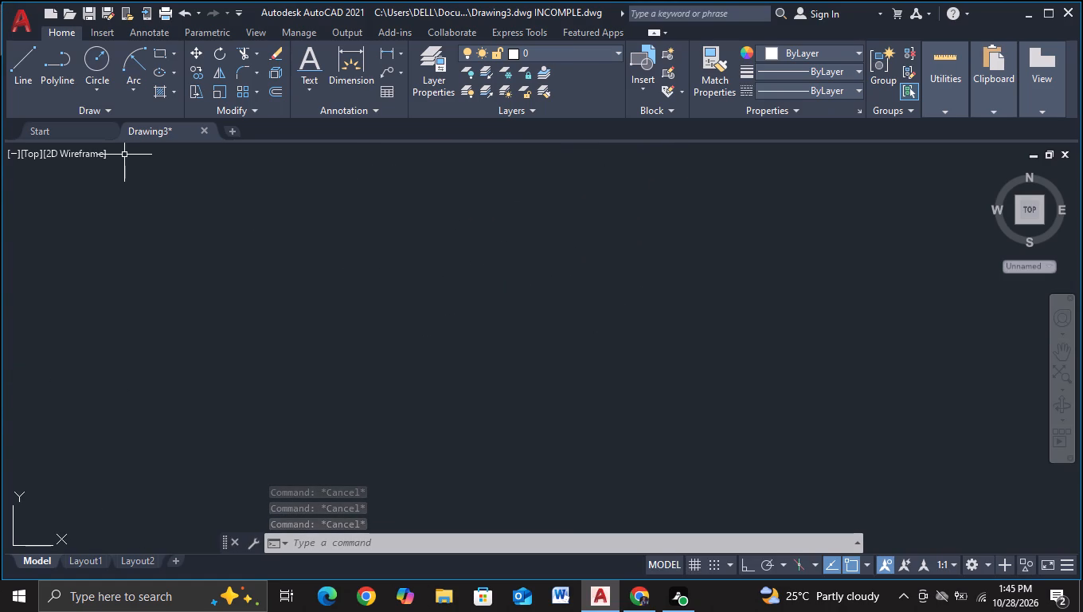
click(21, 54)
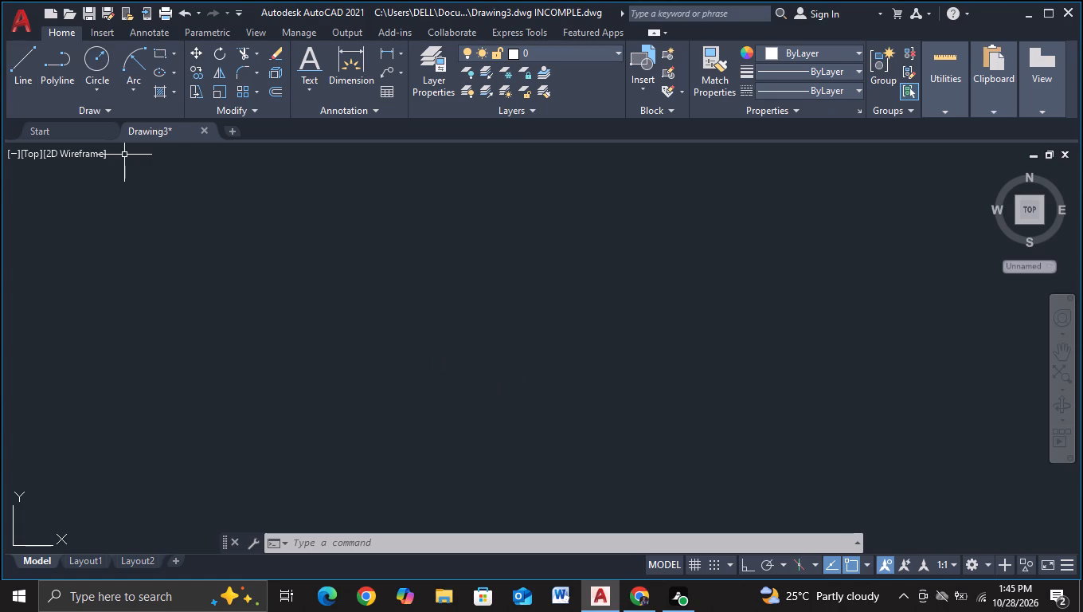
click(22, 69)
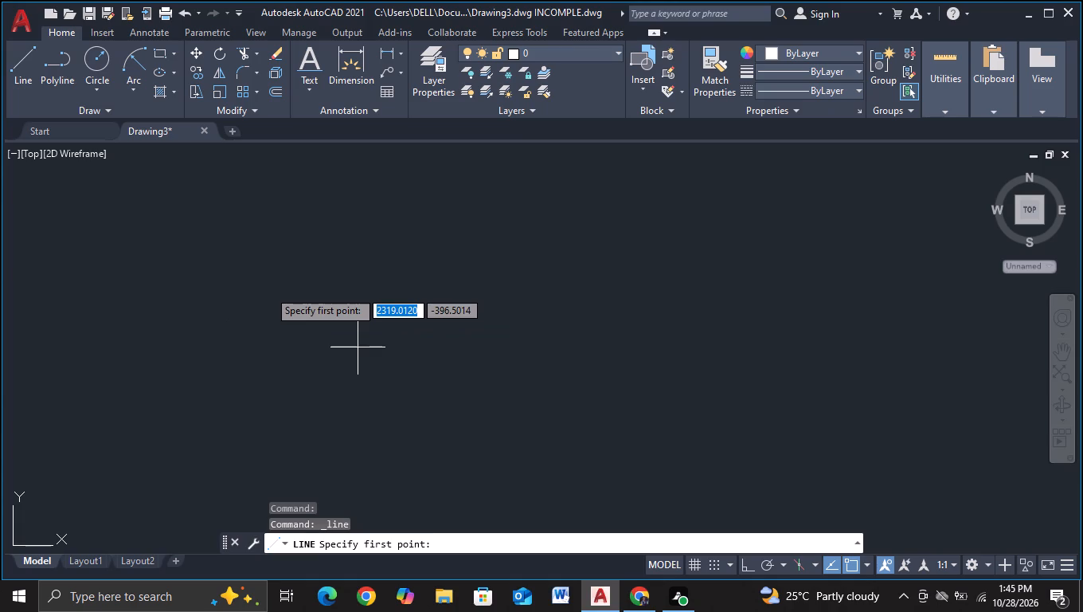
click(429, 292)
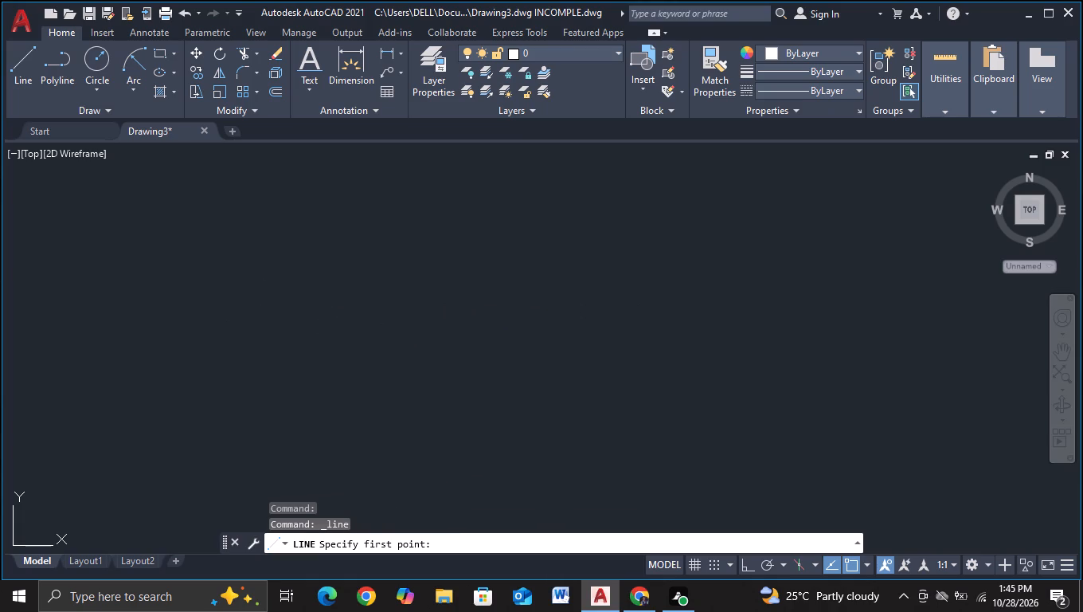
middle_drag(673, 299, 613, 306)
middle_drag(613, 306, 559, 304)
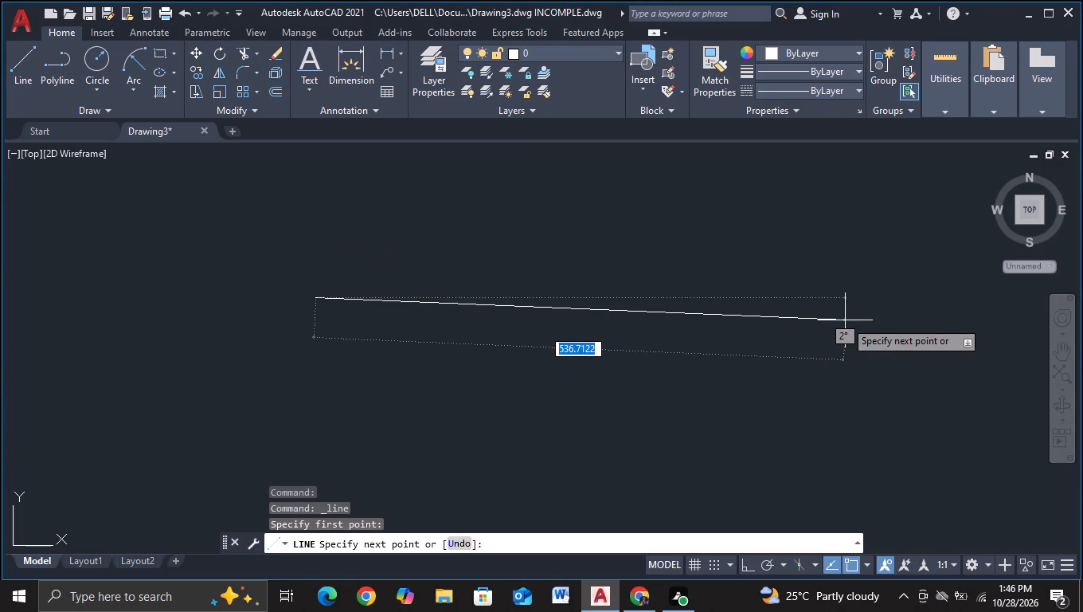
key(F8)
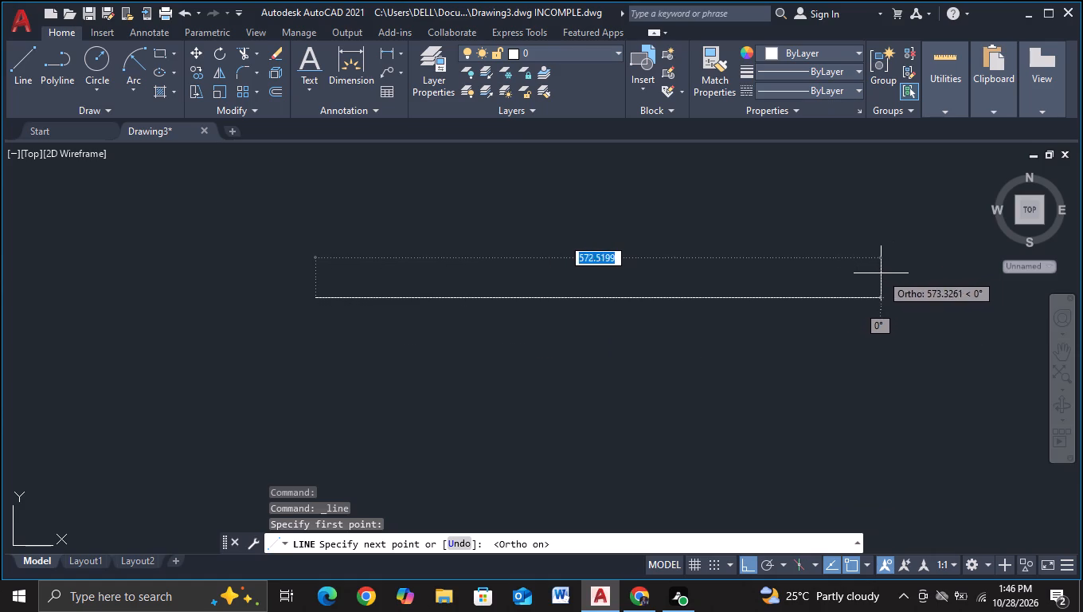
click(879, 275)
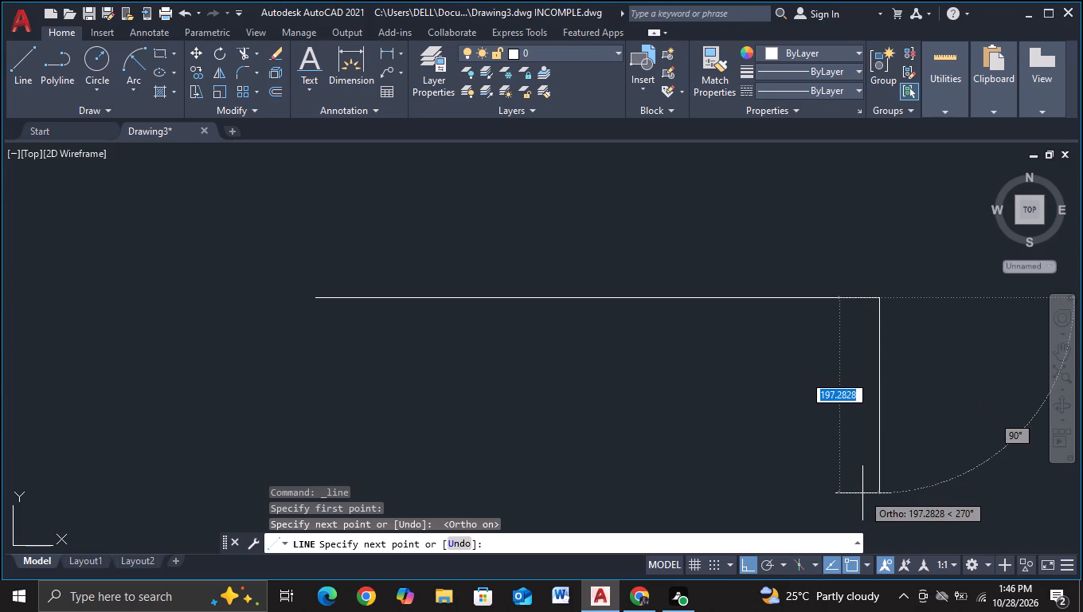
middle_drag(862, 493, 760, 402)
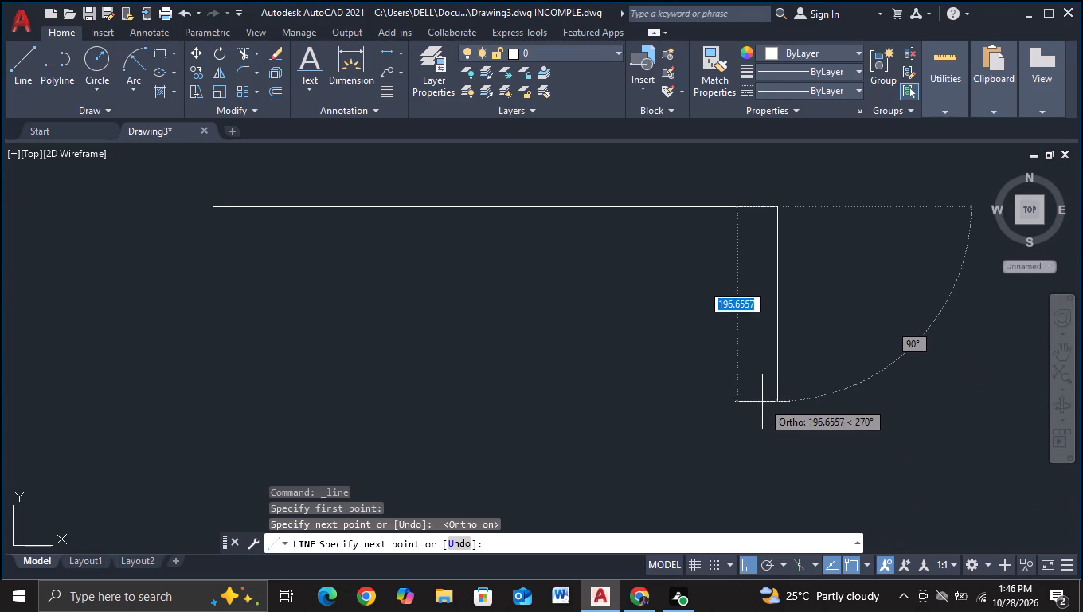
click(763, 397)
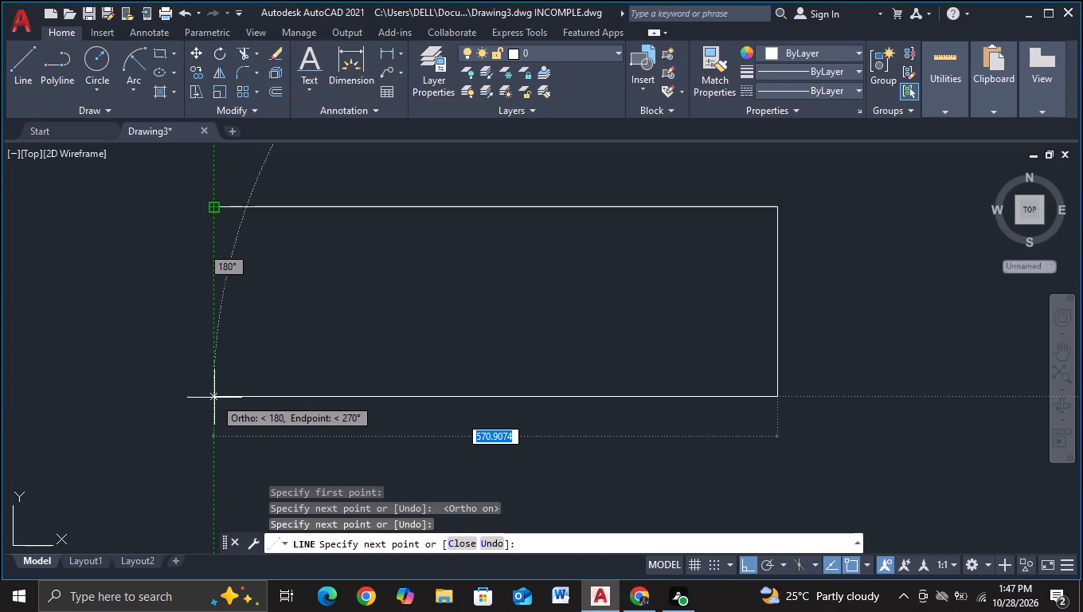
click(214, 398)
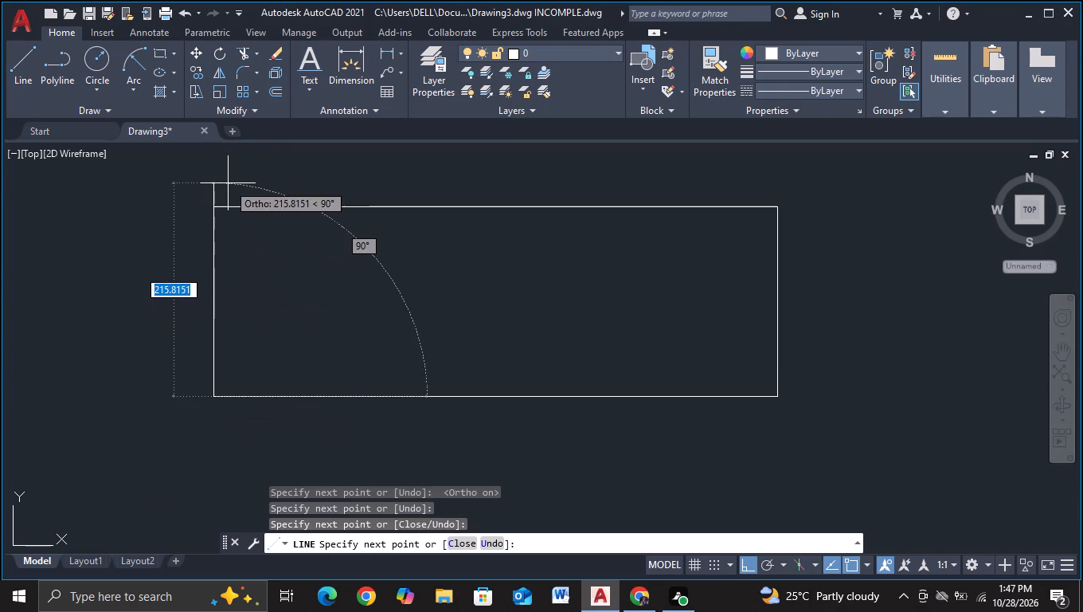
click(228, 183)
key(Escape)
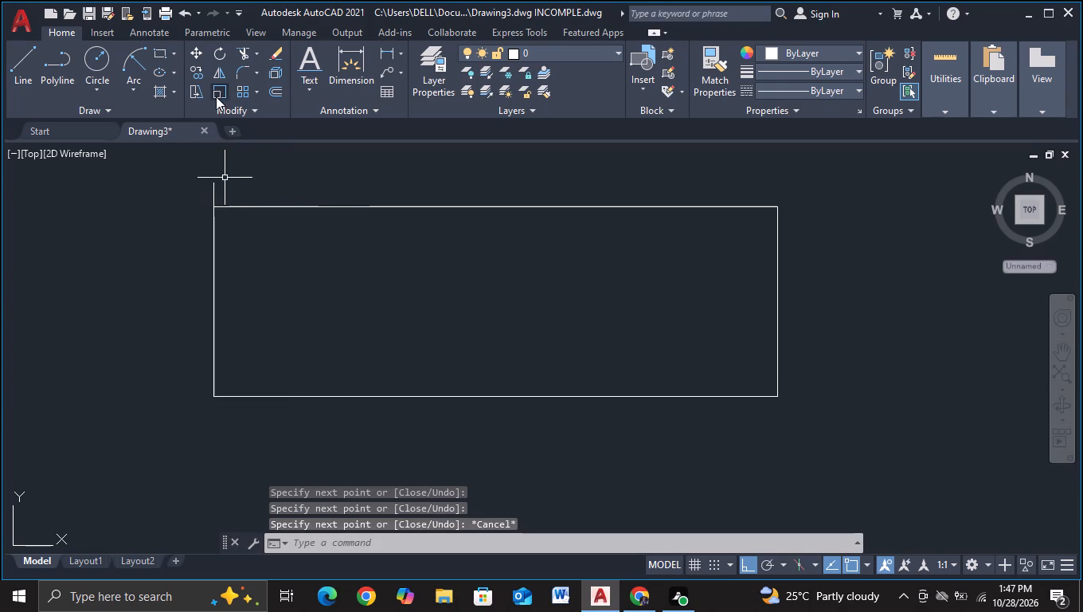
Trim the piece of the outline's left side that projects above the top edge.
click(242, 51)
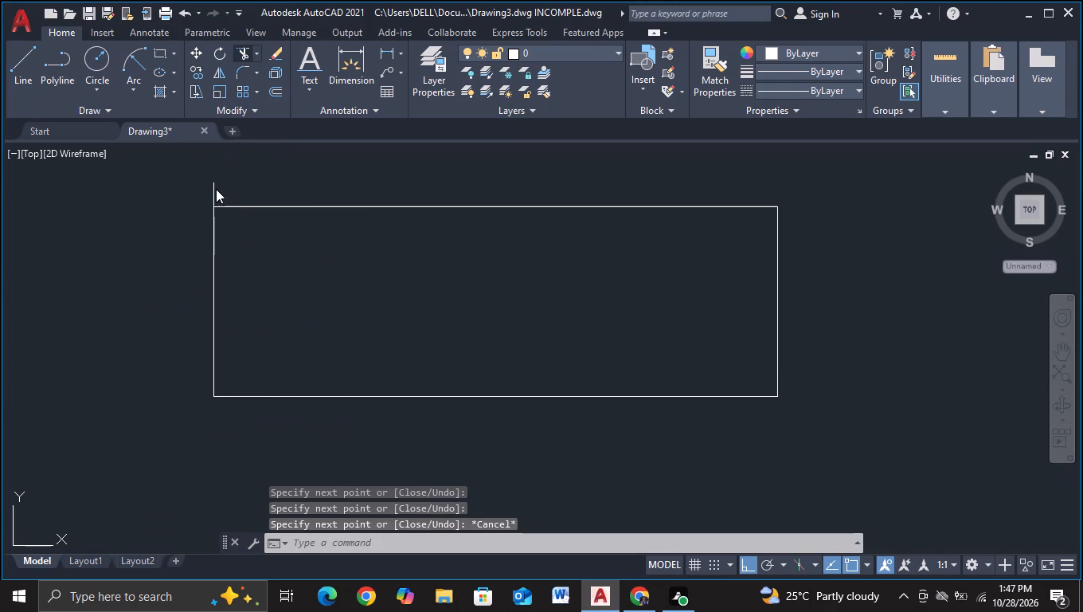
click(209, 194)
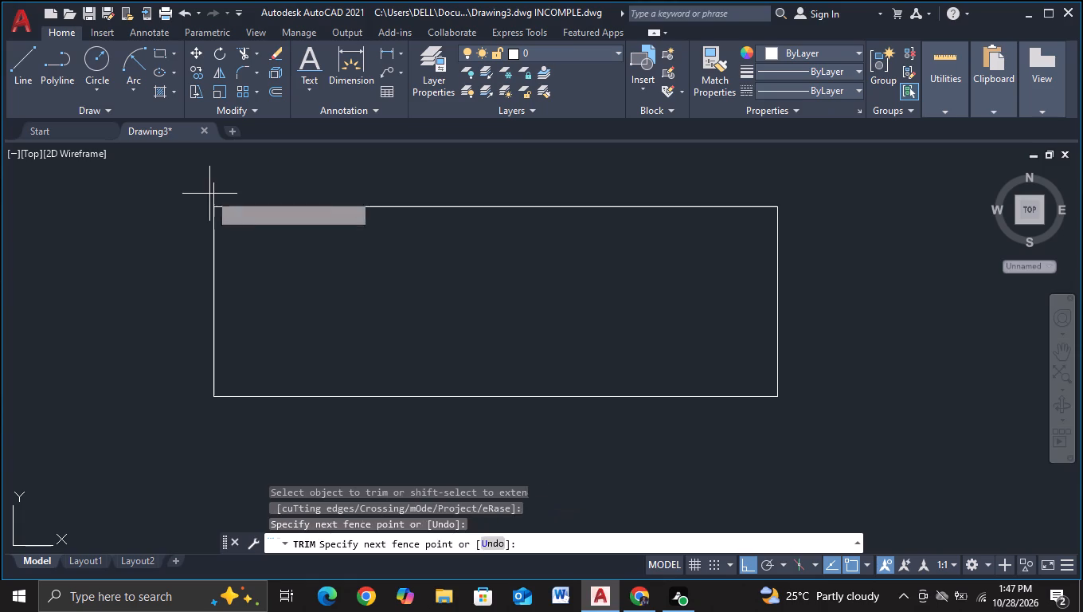
click(248, 194)
key(Escape)
scroll(287, 294, down, 1)
middle_drag(305, 293, 355, 305)
key(Escape)
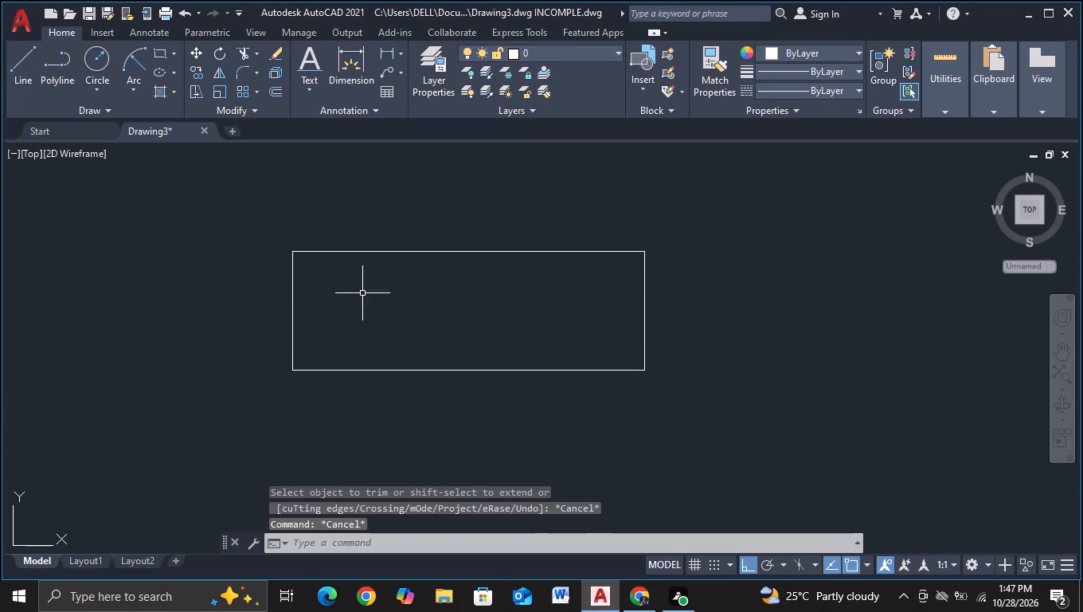
Copy the outline's top edge straight down about 12 units to make an inner horizontal line.
click(376, 253)
key(c)
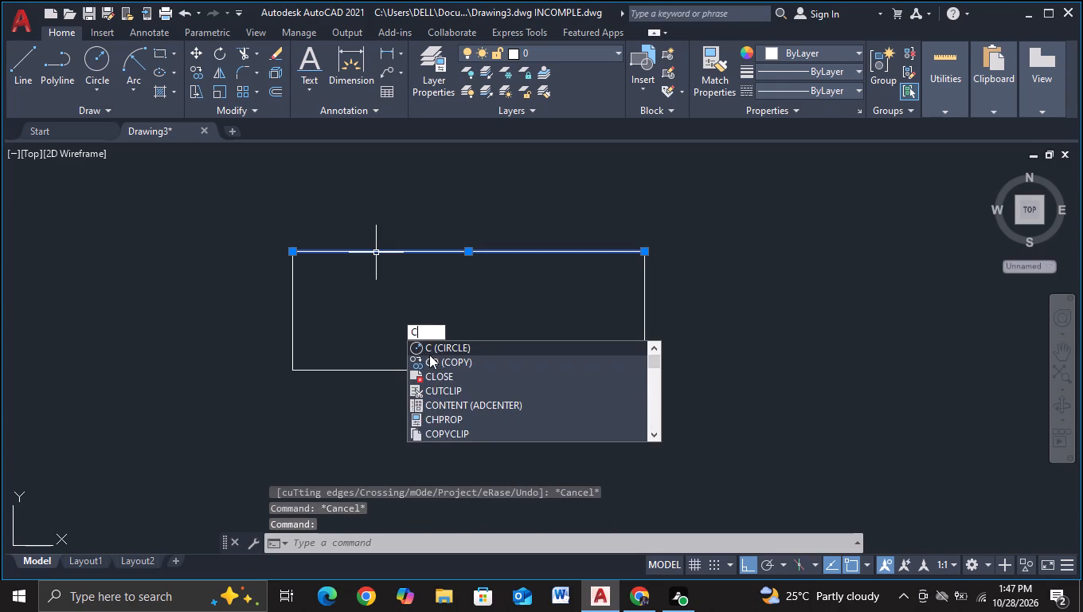
click(432, 364)
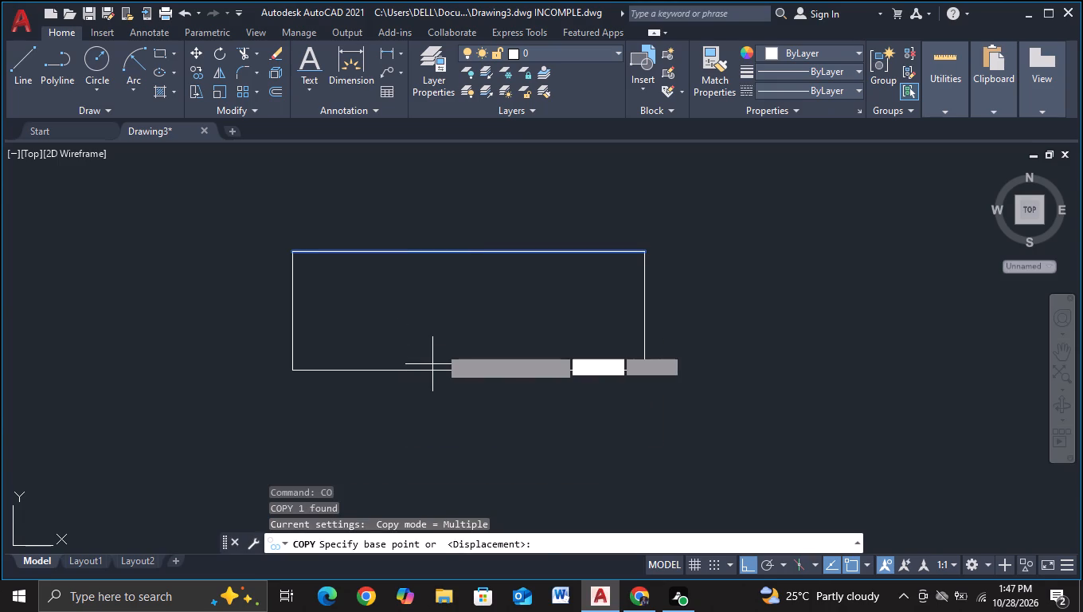
click(440, 294)
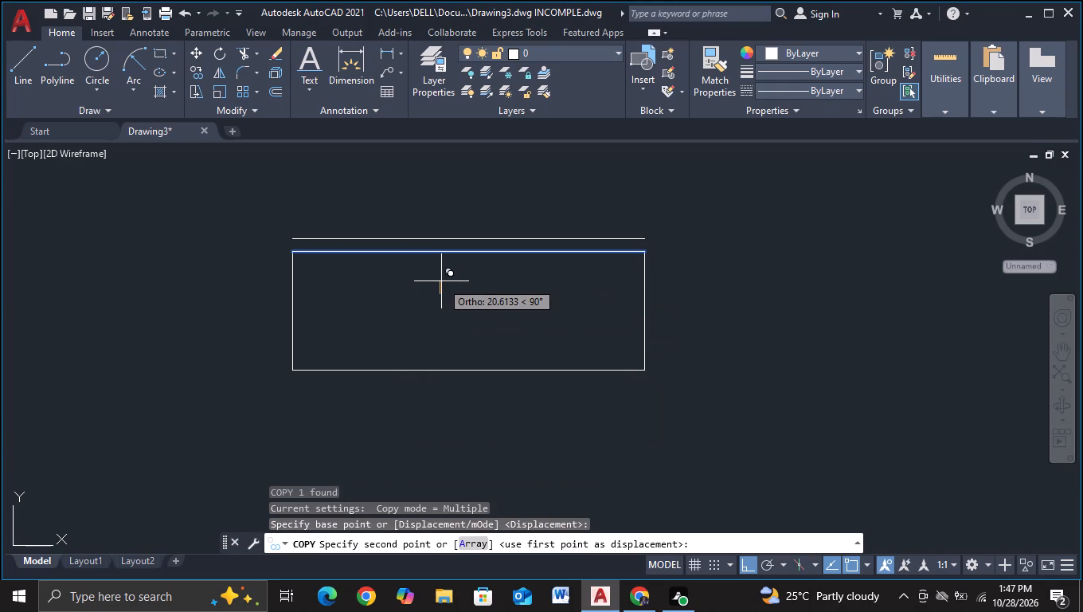
scroll(441, 281, up, 1)
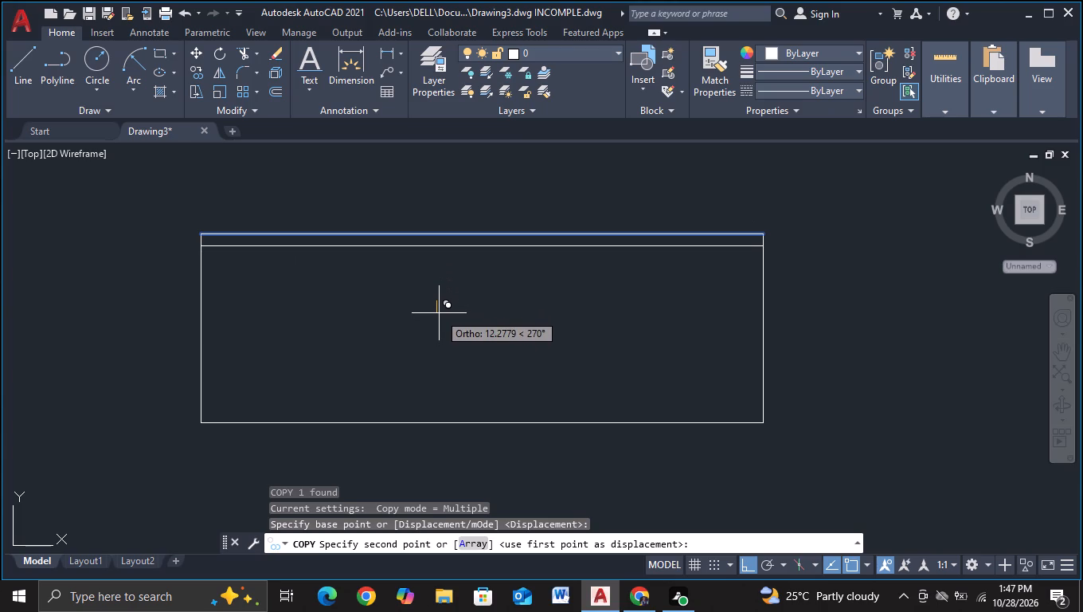
click(439, 313)
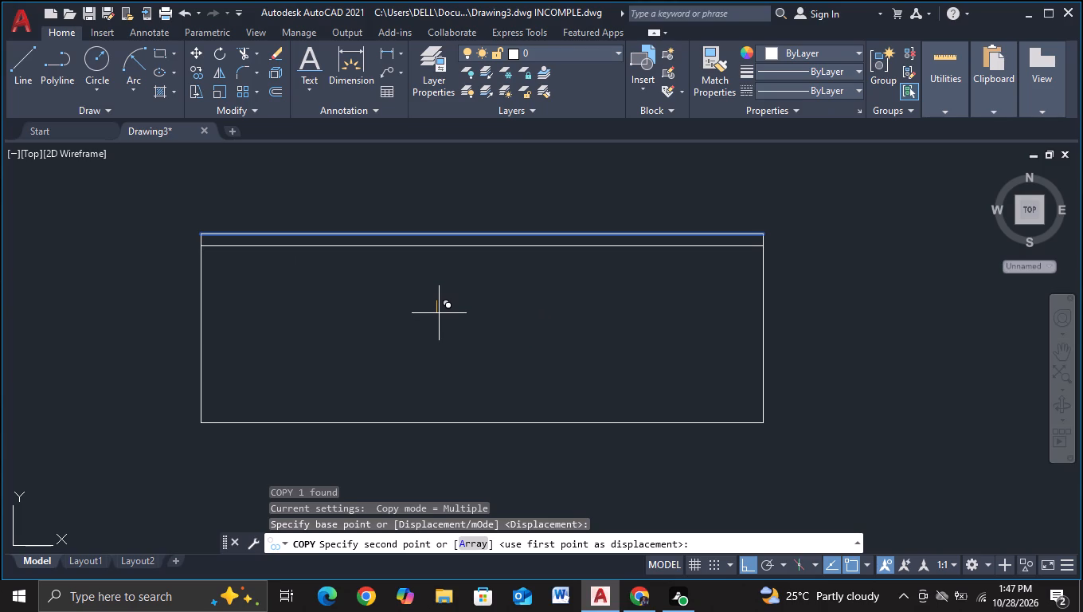
key(Escape)
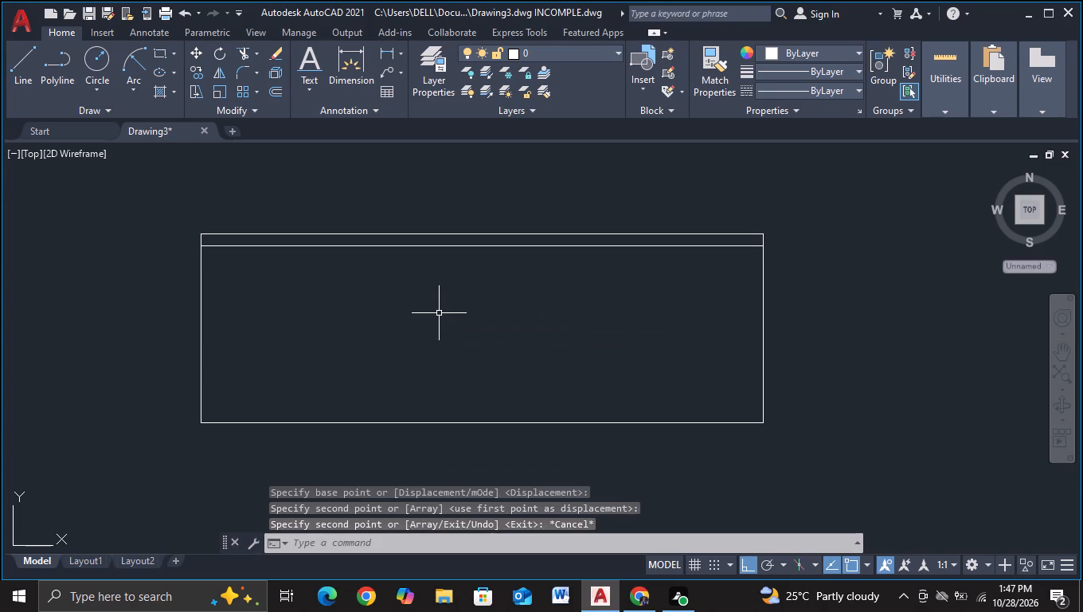
Copy the outline's bottom edge straight up about 14 units to make an inner horizontal line.
click(440, 424)
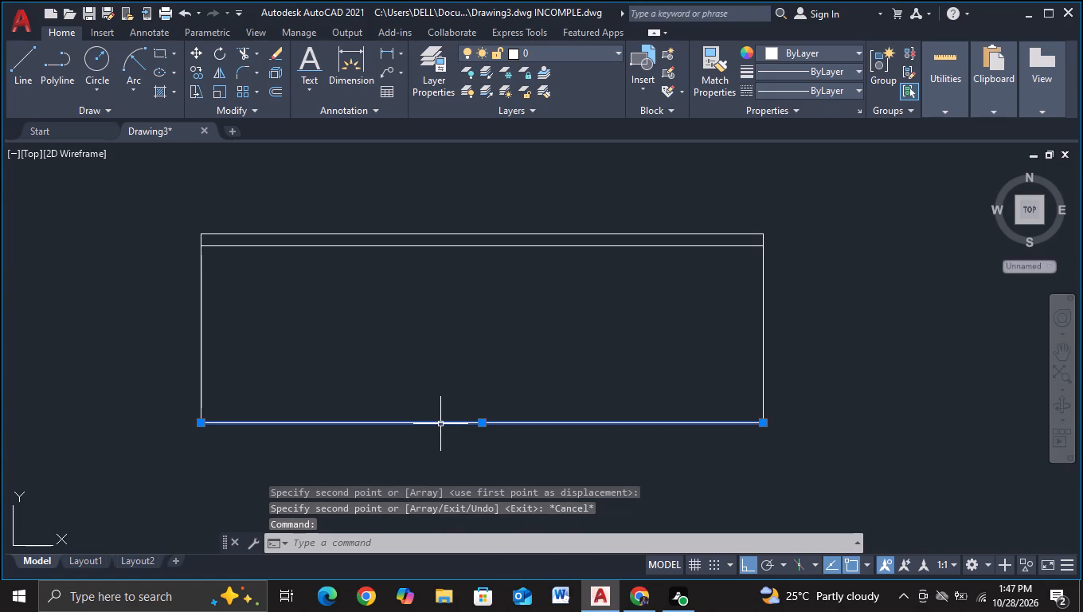
key(c)
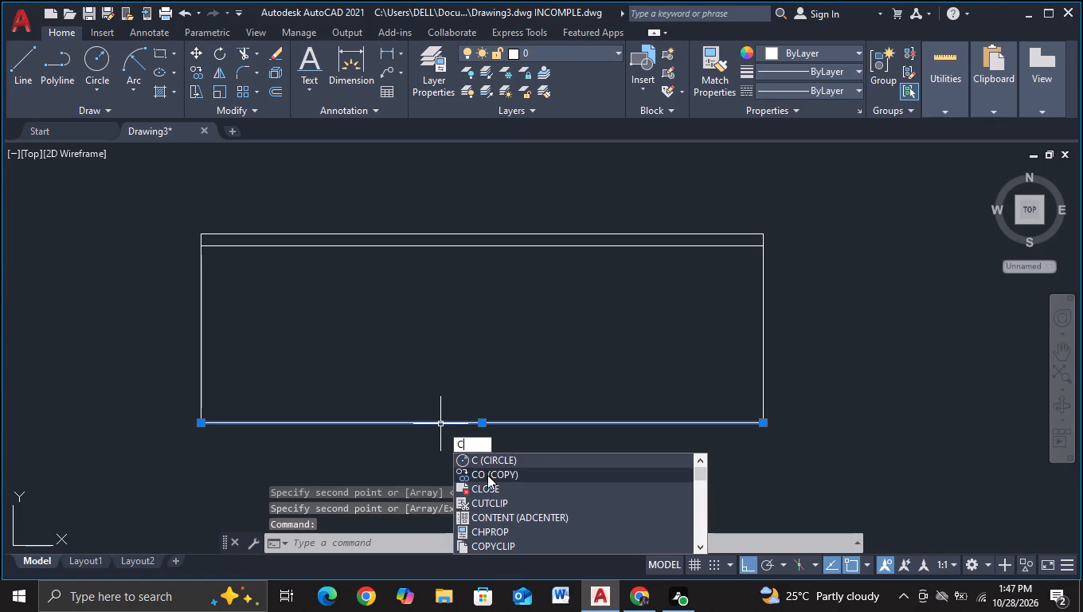
click(487, 475)
click(489, 466)
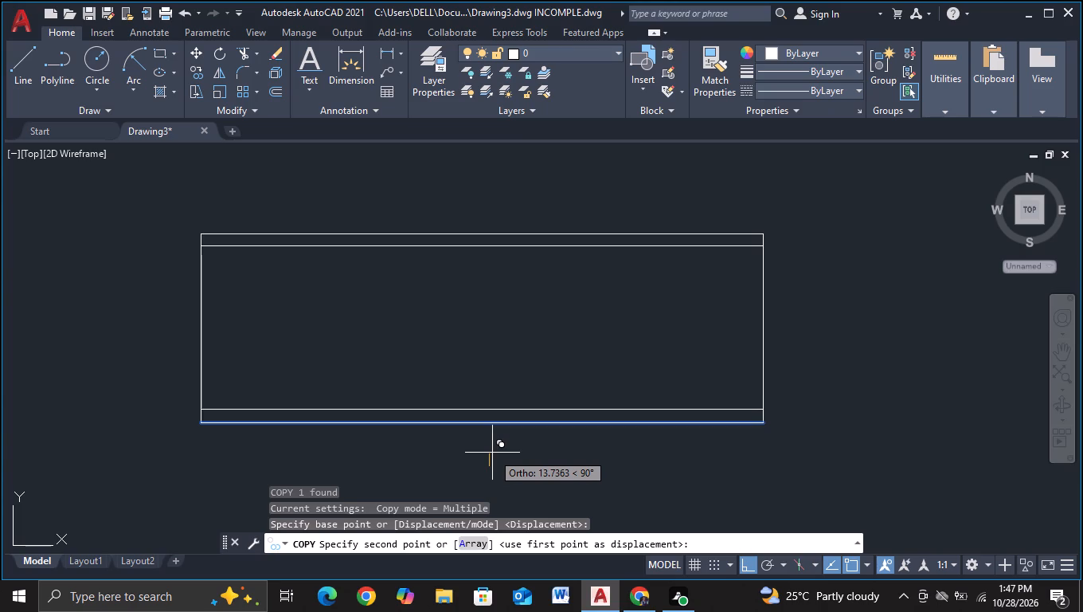
click(492, 453)
key(Escape)
Copy the outline's right edge inward about 13 units to make an inner vertical line.
click(760, 343)
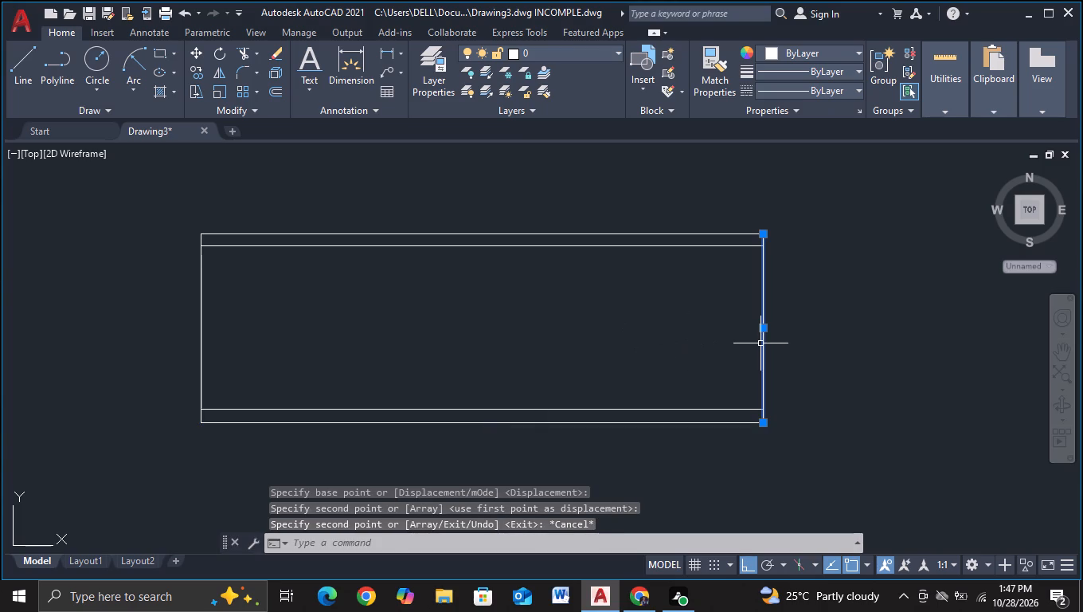
key(c)
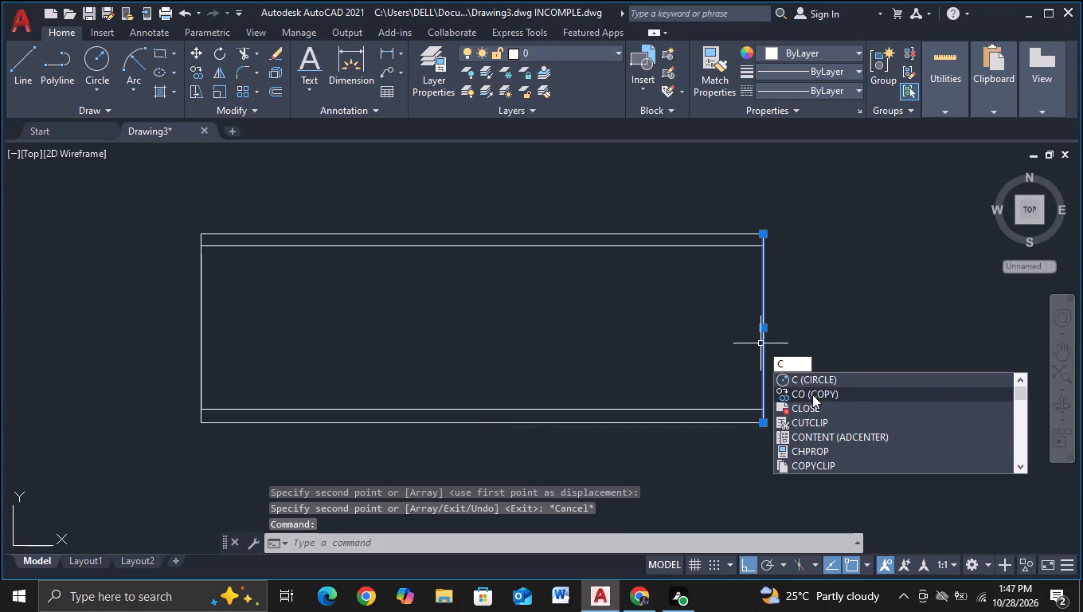
click(812, 394)
click(812, 394)
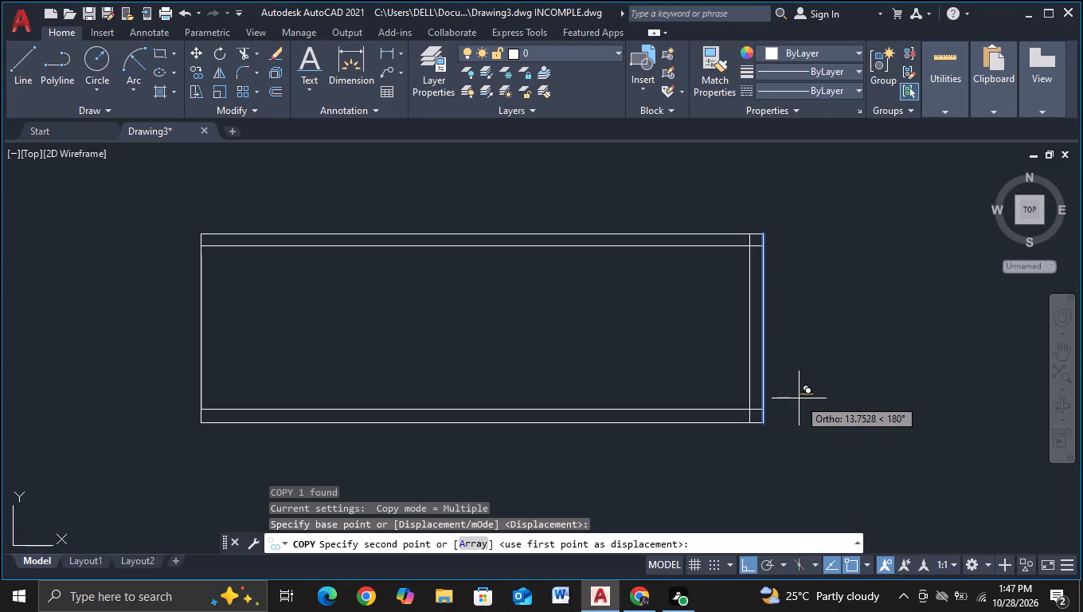
click(800, 398)
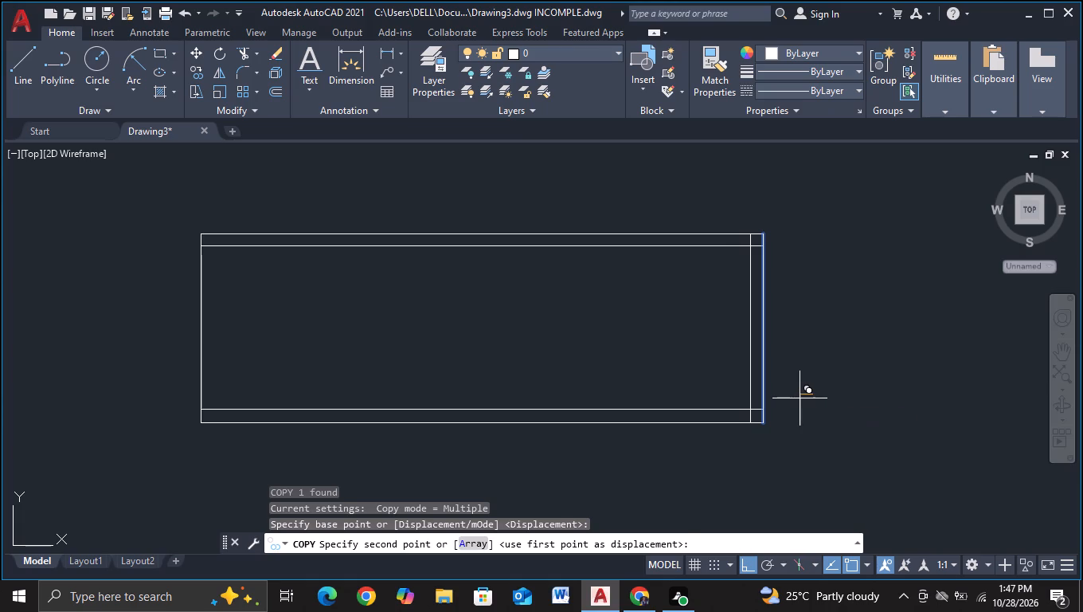
key(Escape)
Copy the outline's left edge inward about 11 units to make an inner vertical line.
click(201, 319)
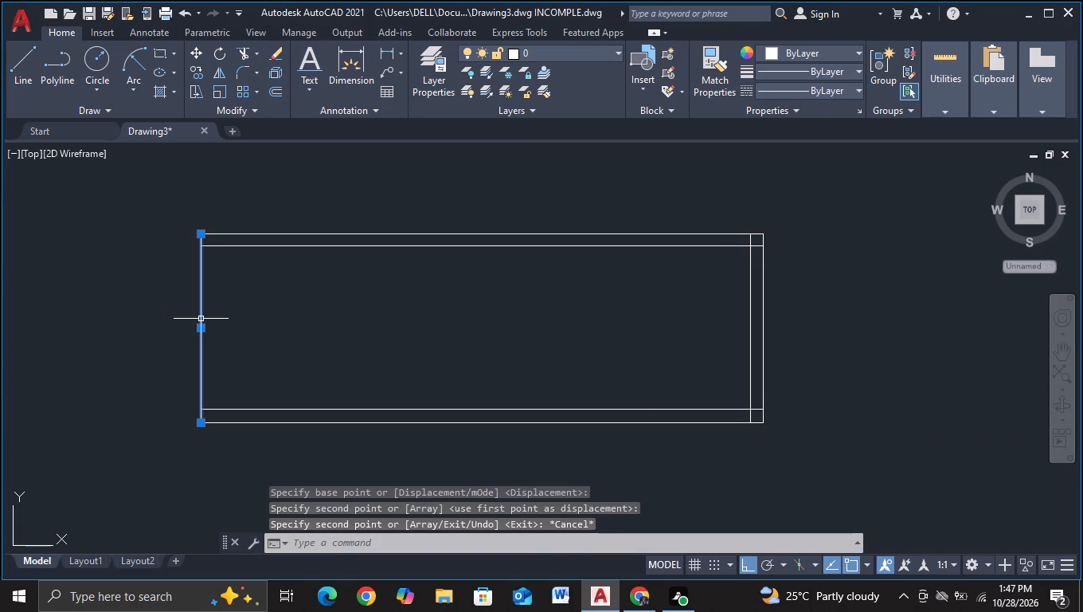
key(c)
double_click(267, 365)
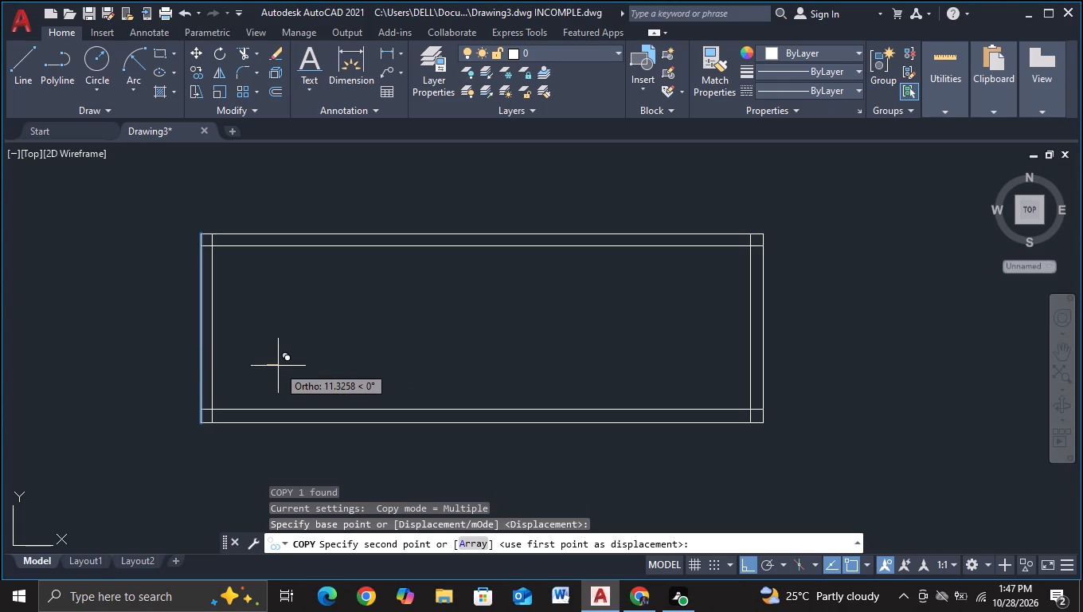
click(278, 366)
key(Escape)
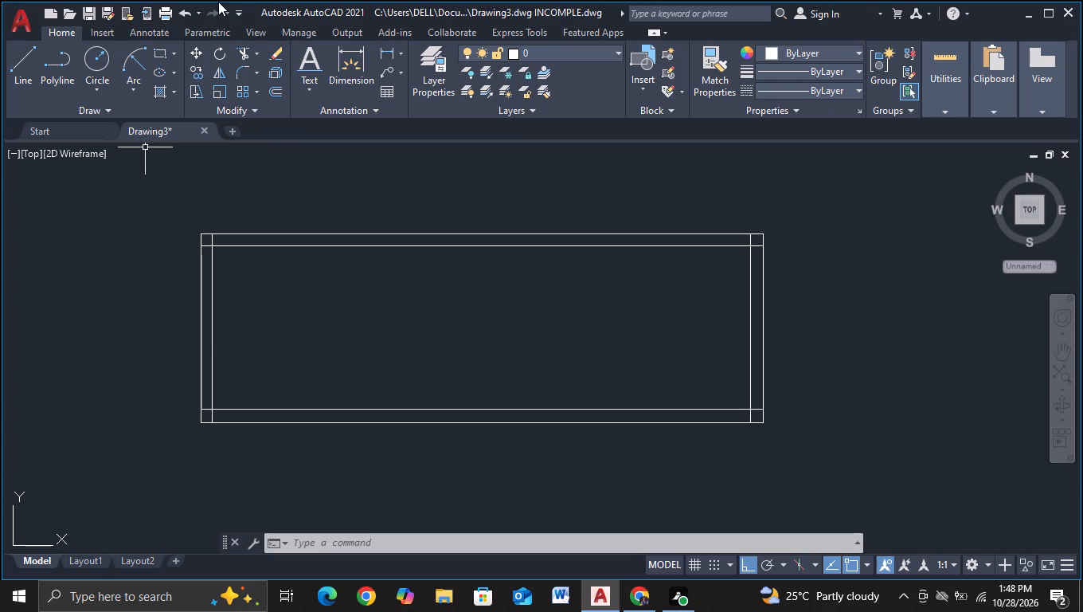
key(Escape)
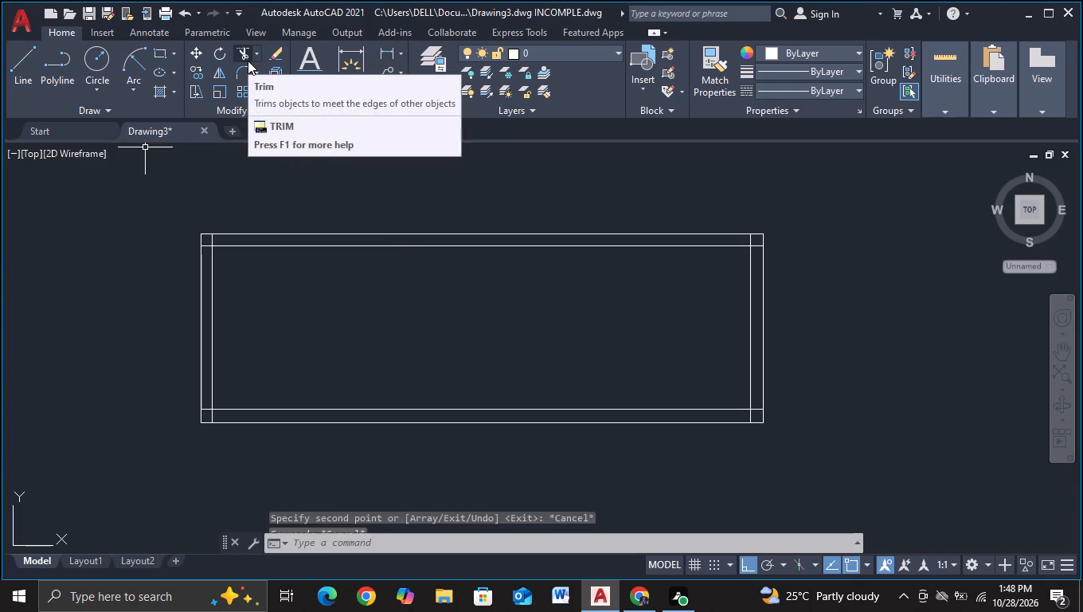
Trim the overlapping inner line ends at the frame's two top corners so the inner lines meet in clean corners.
click(243, 53)
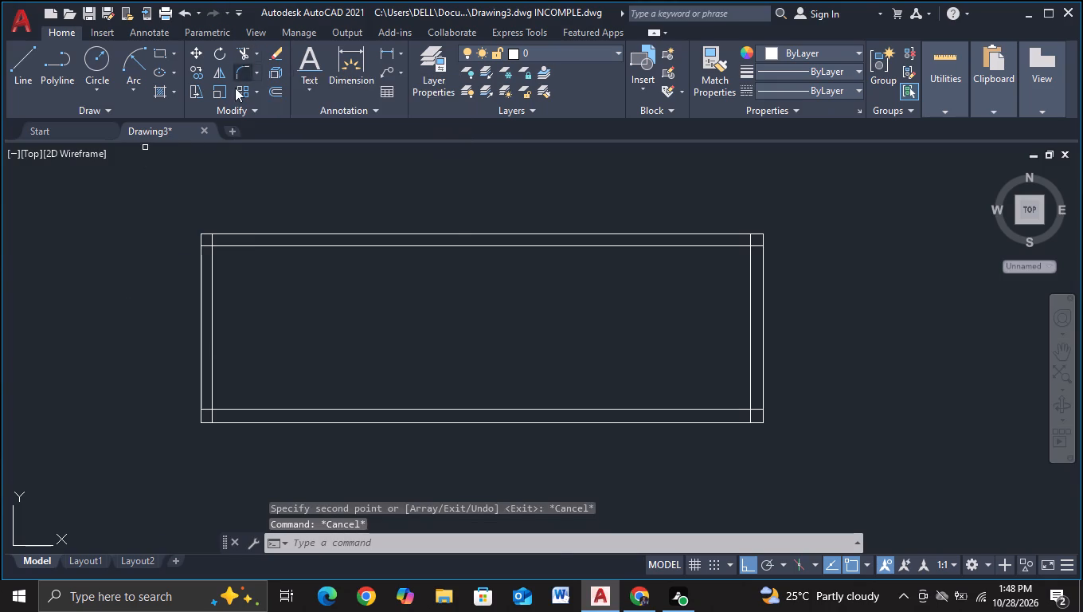
scroll(219, 223, up, 3)
click(165, 344)
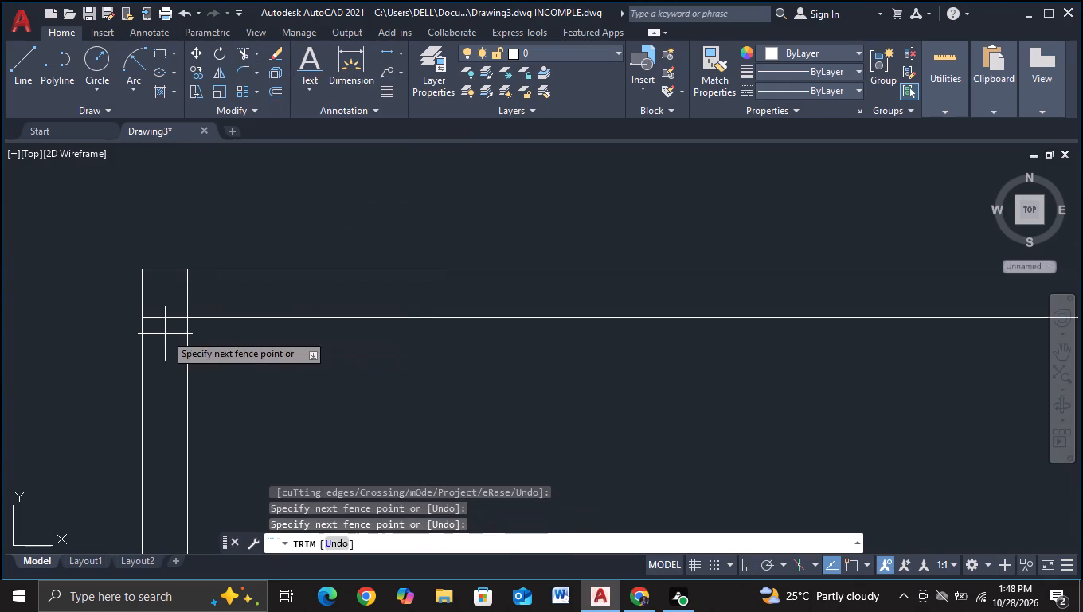
click(172, 283)
click(172, 283)
click(279, 298)
scroll(368, 304, down, 3)
middle_drag(571, 423, 178, 343)
scroll(487, 227, up, 2)
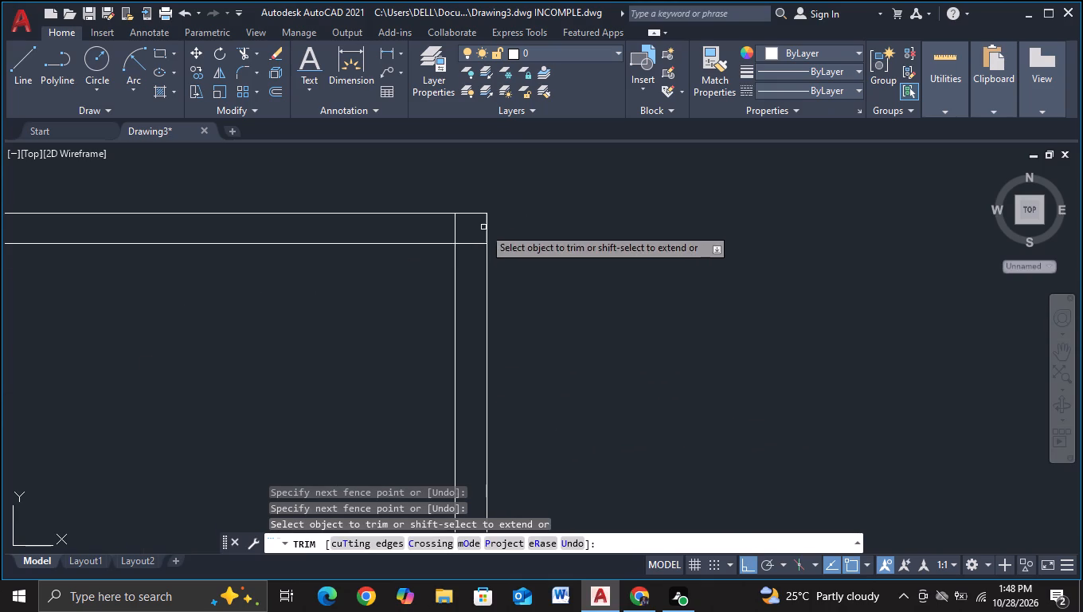
click(448, 236)
click(471, 234)
click(471, 234)
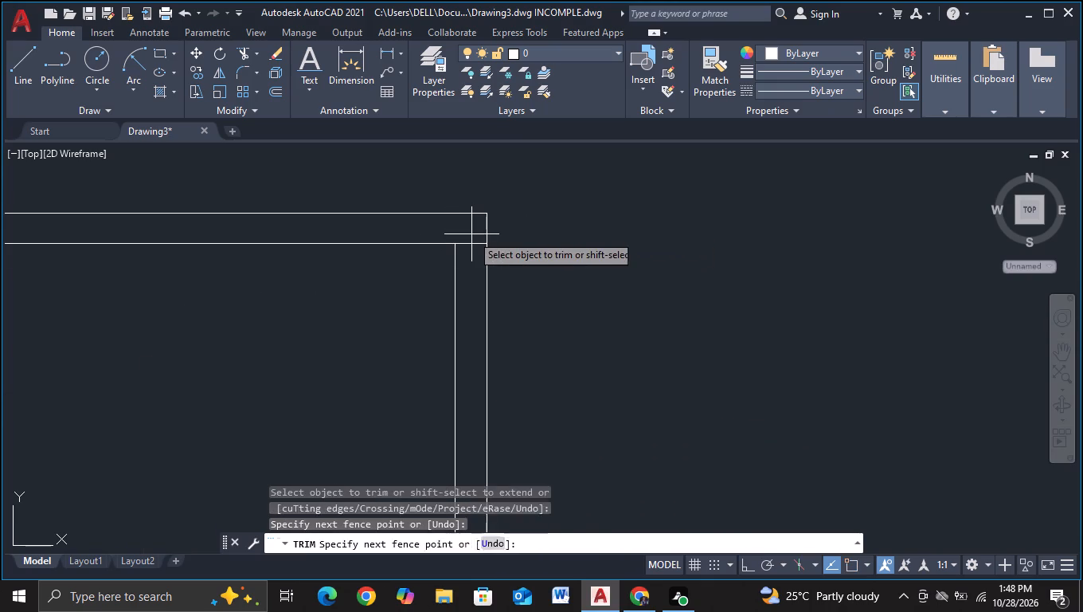
click(474, 269)
Trim the overlapping inner line ends at the frame's two bottom corners to complete the inner rectangle.
scroll(540, 250, down, 3)
middle_drag(619, 515, 624, 407)
scroll(492, 268, up, 3)
click(630, 155)
click(620, 197)
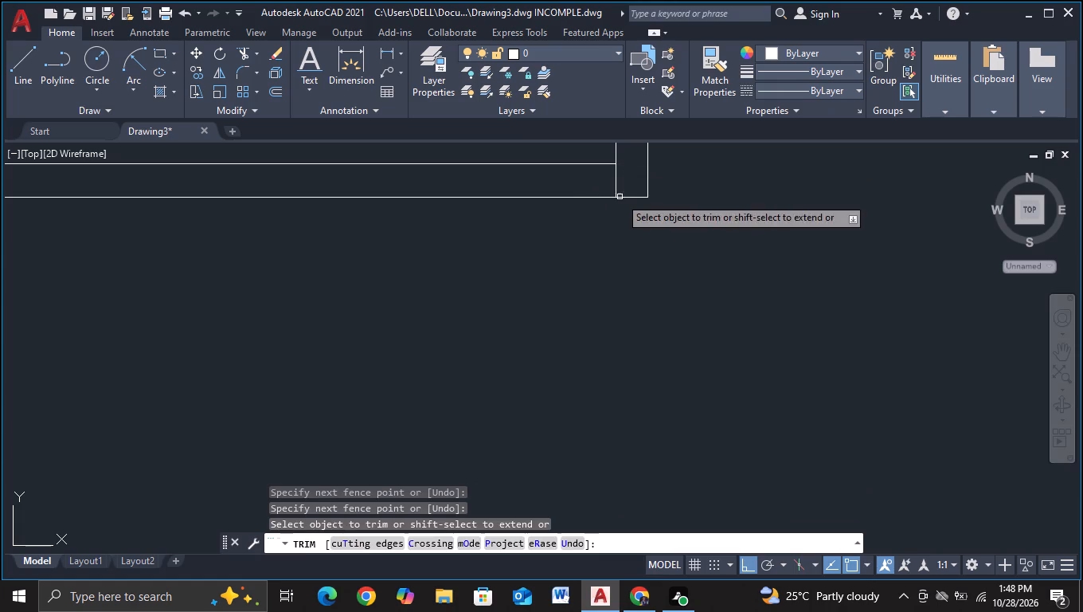
click(604, 176)
click(643, 179)
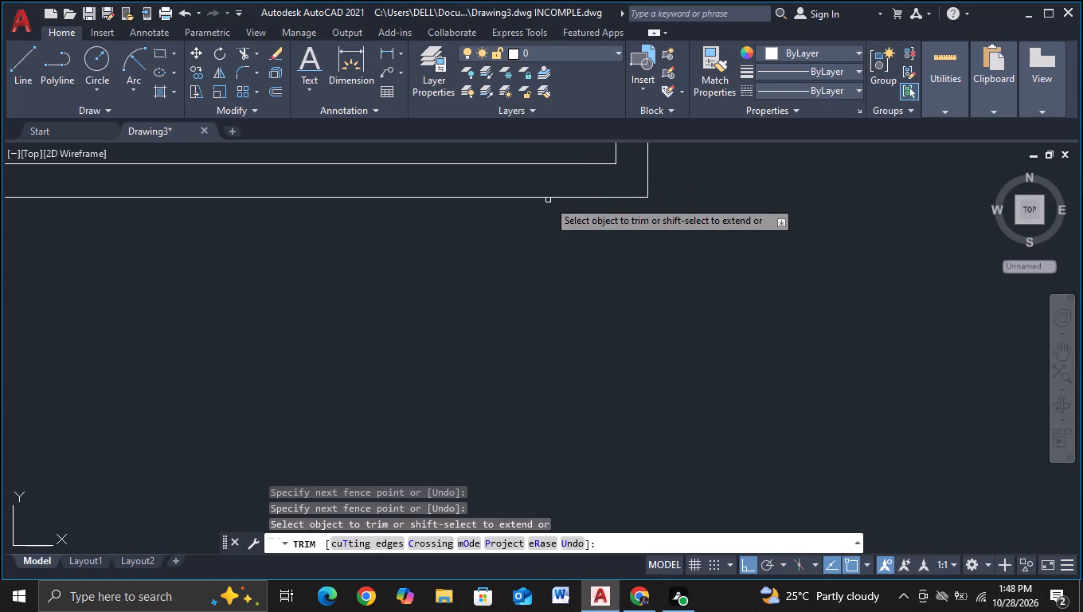
scroll(548, 200, down, 1)
middle_drag(452, 271, 825, 375)
scroll(108, 280, up, 1)
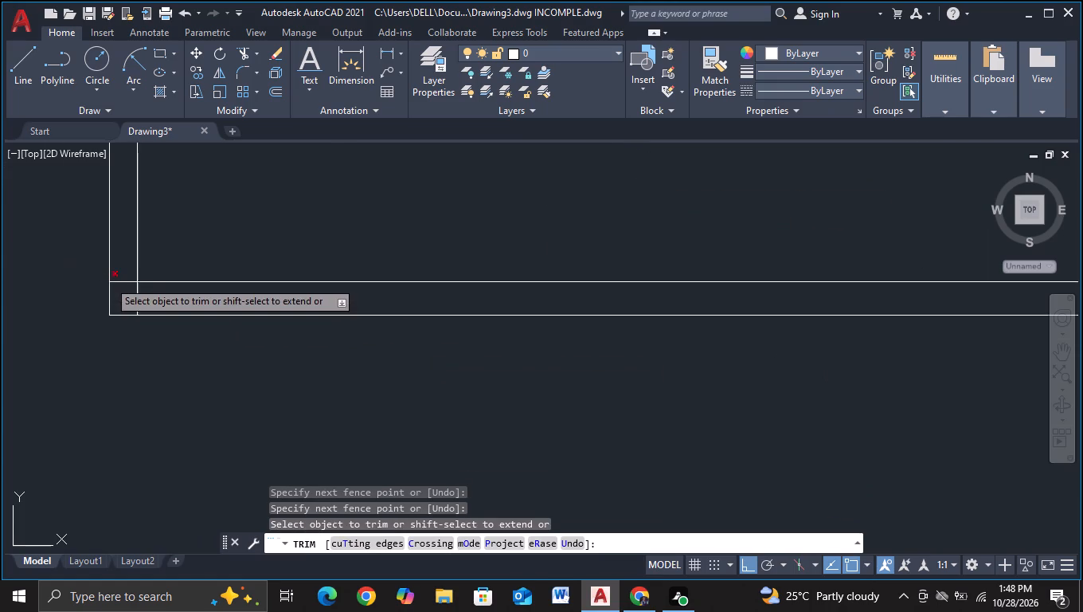
click(117, 276)
click(117, 290)
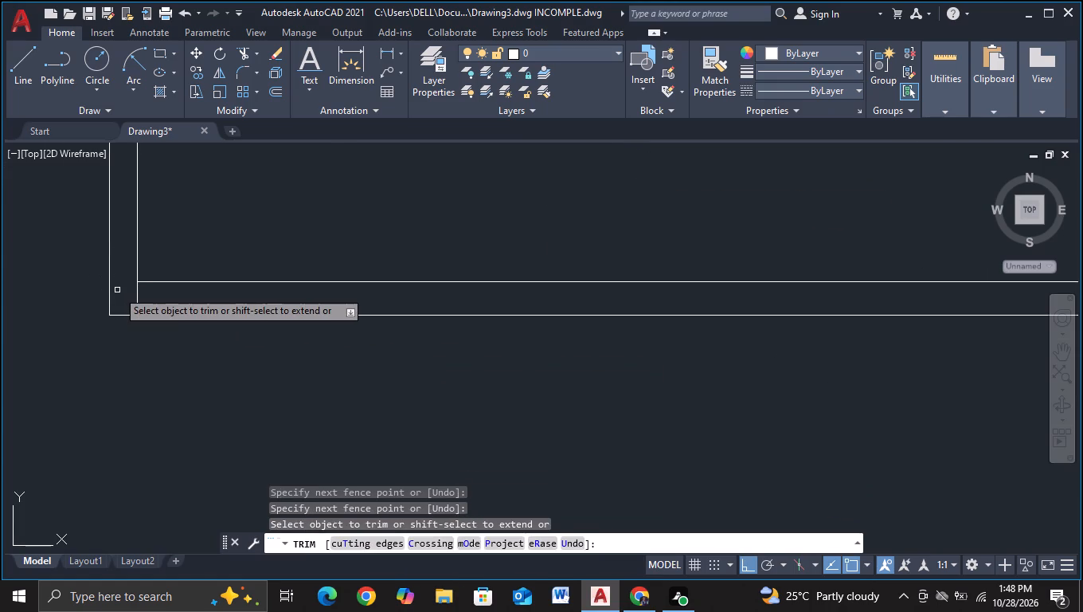
click(117, 290)
click(141, 308)
key(Escape)
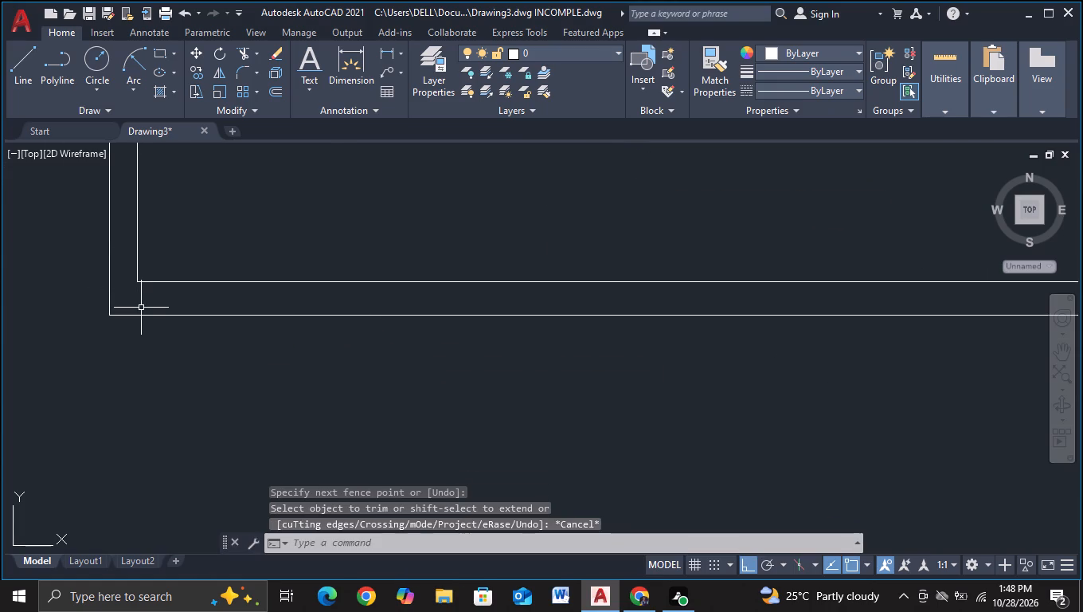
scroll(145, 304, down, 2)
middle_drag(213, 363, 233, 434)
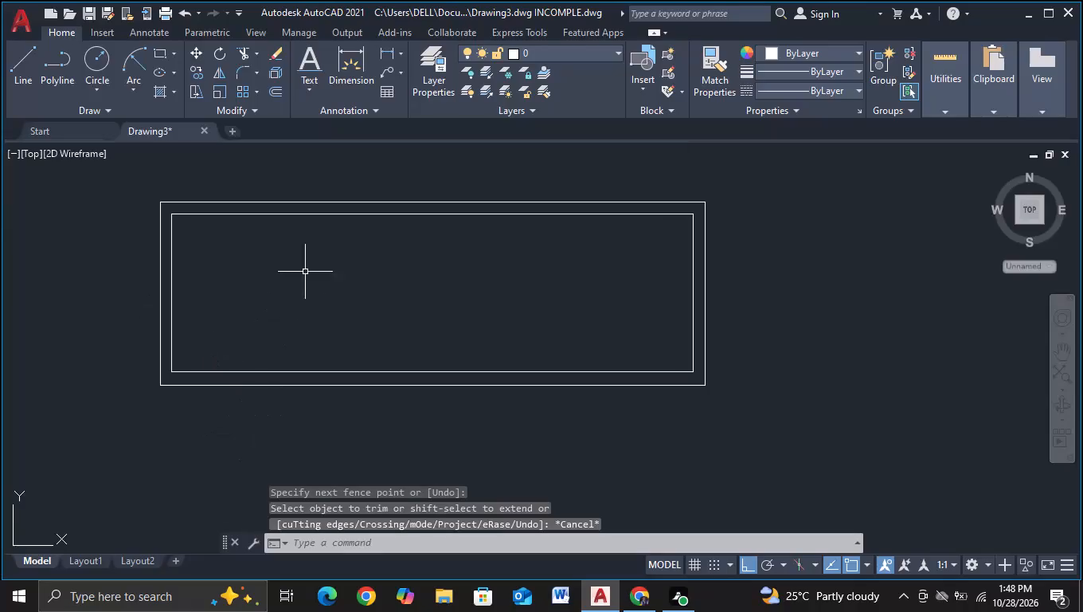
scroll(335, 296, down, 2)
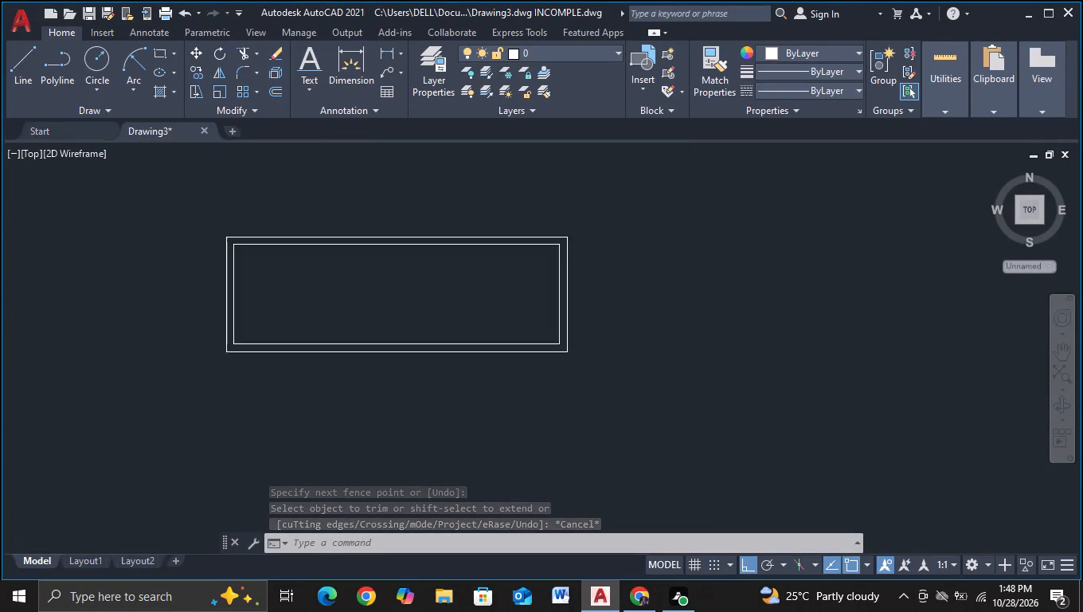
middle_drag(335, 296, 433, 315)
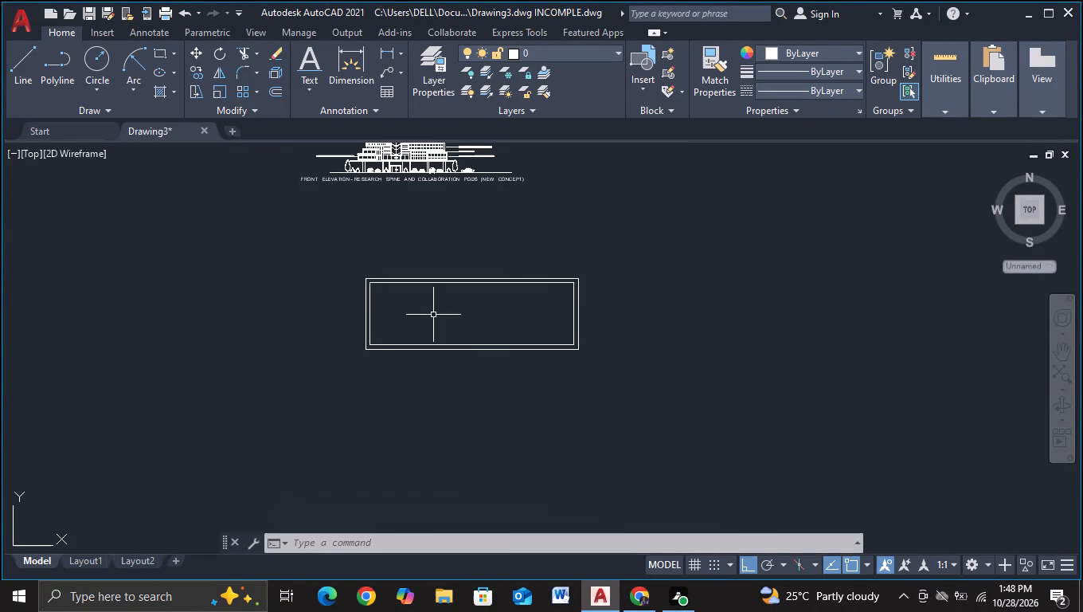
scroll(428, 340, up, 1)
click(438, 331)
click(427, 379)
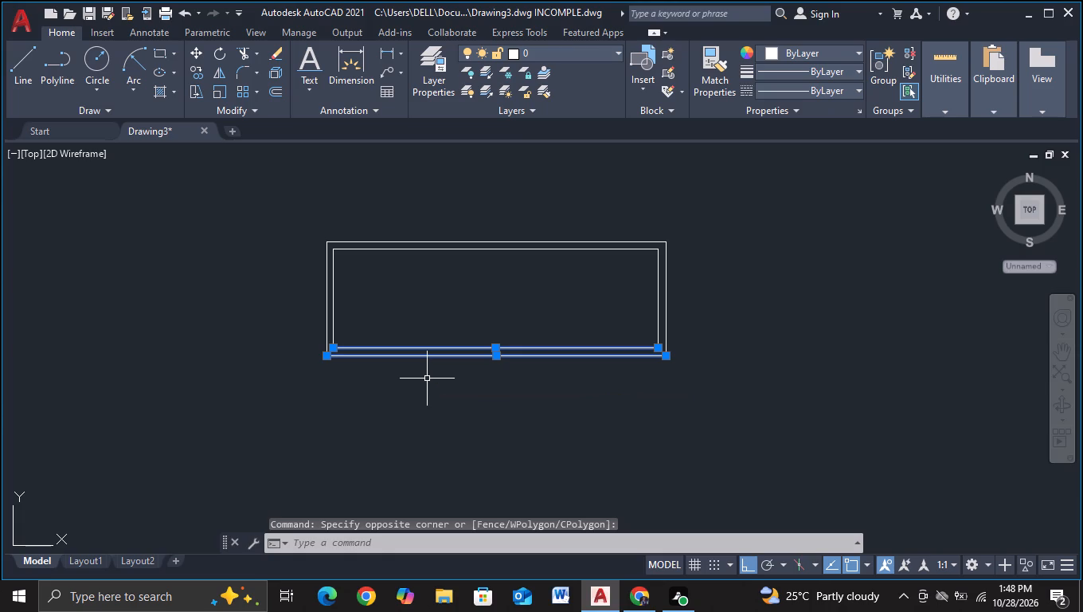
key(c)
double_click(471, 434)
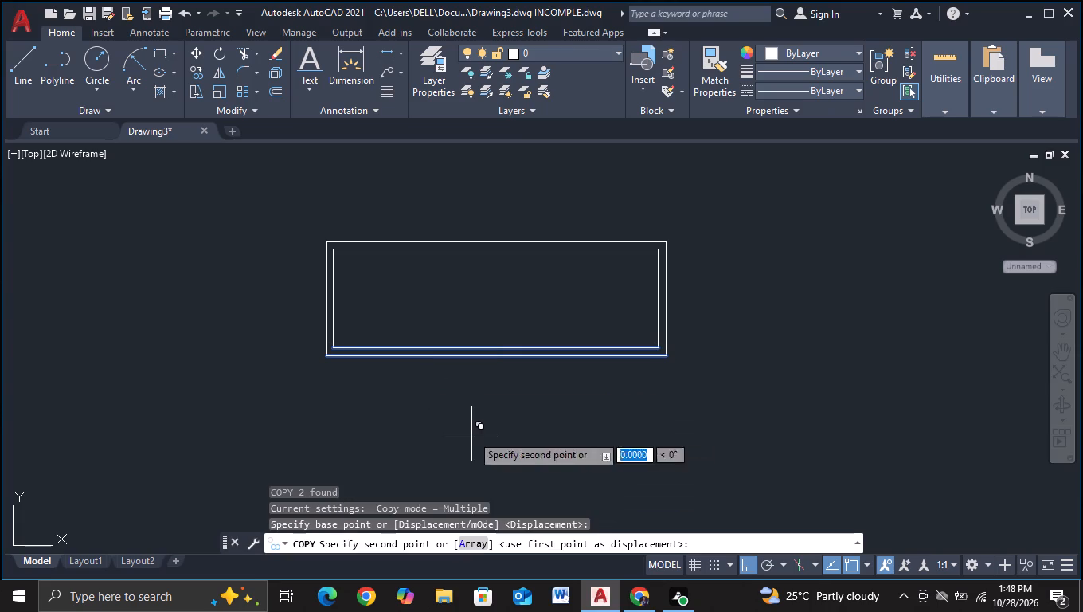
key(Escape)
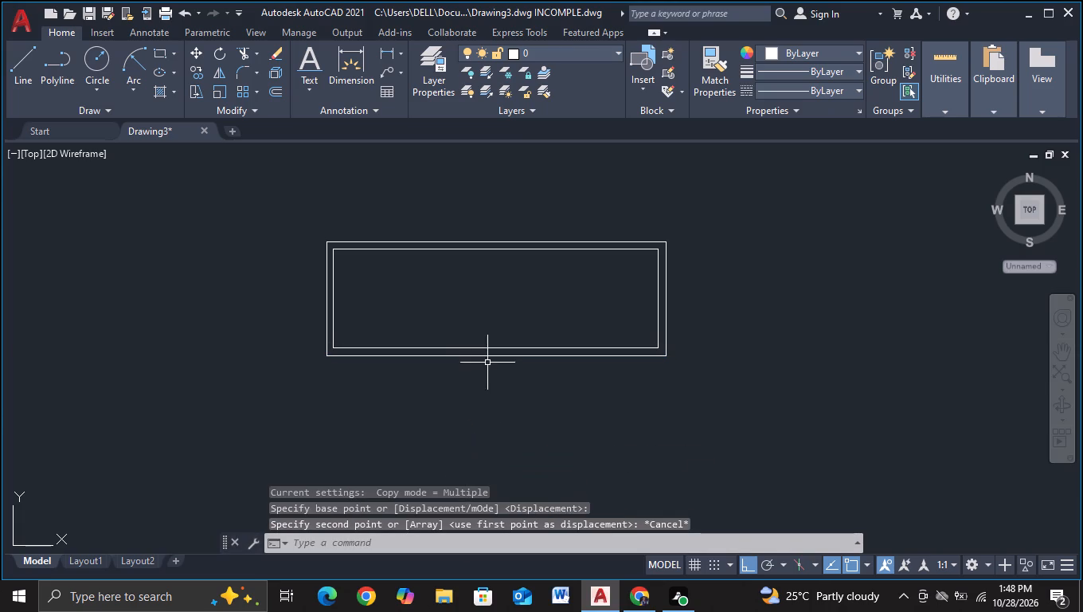
Move the frame's two bottom horizontal lines straight down about 48 units.
click(490, 339)
click(454, 407)
key(m)
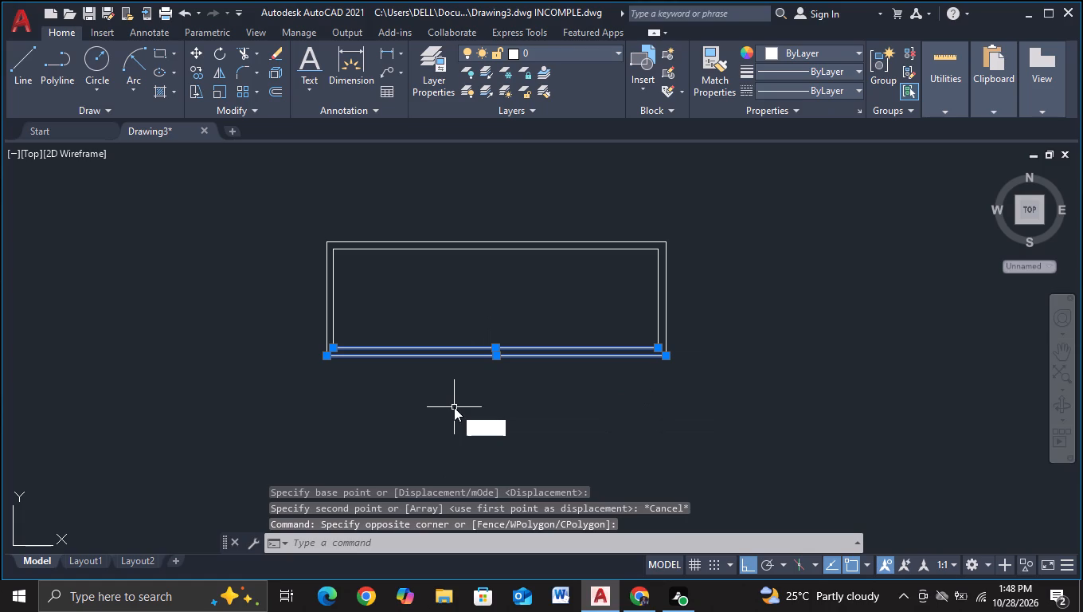
click(483, 436)
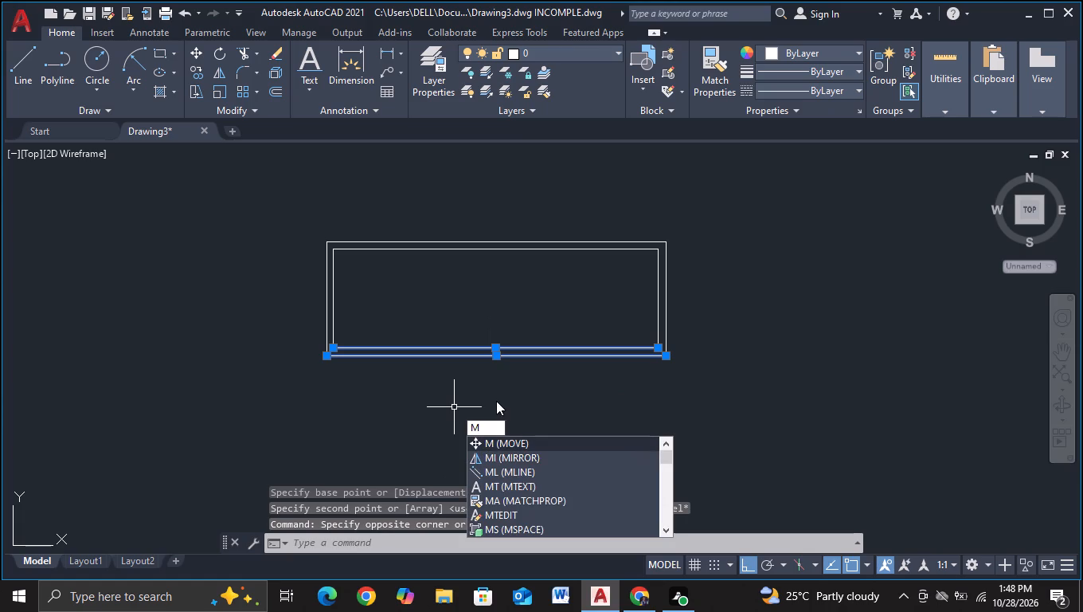
click(501, 444)
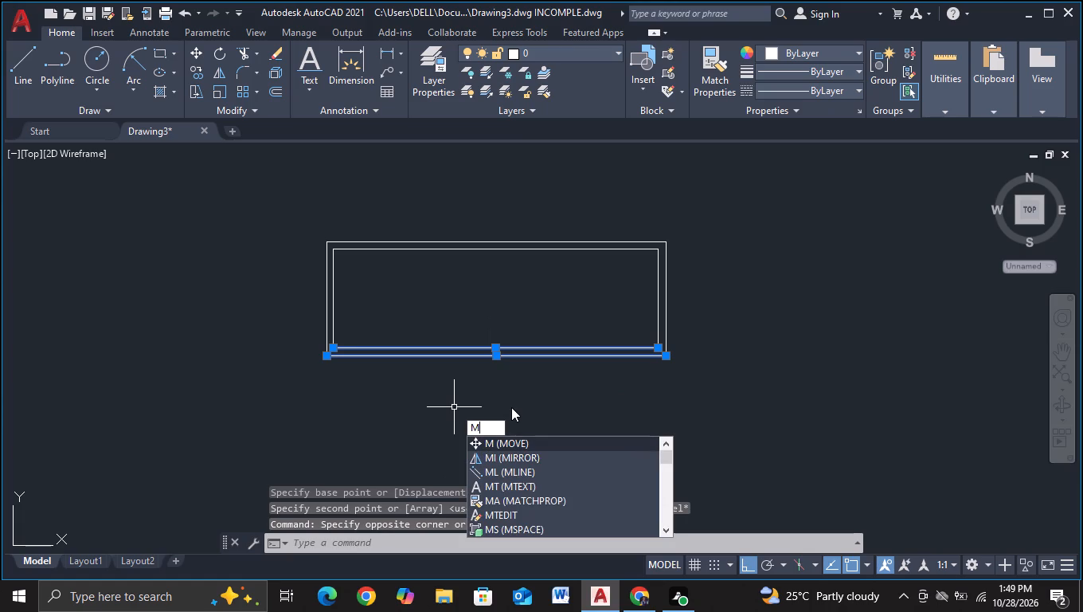
click(511, 407)
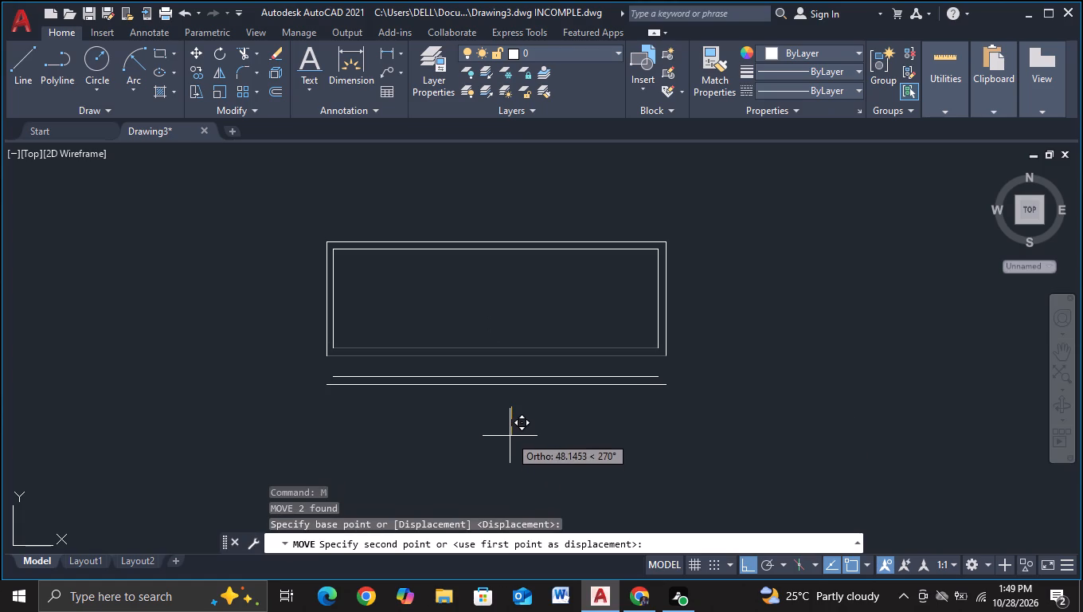
click(510, 436)
key(Escape)
Extend the inner and outer vertical lines on both sides of the frame down to the two bottom lines.
key(e)
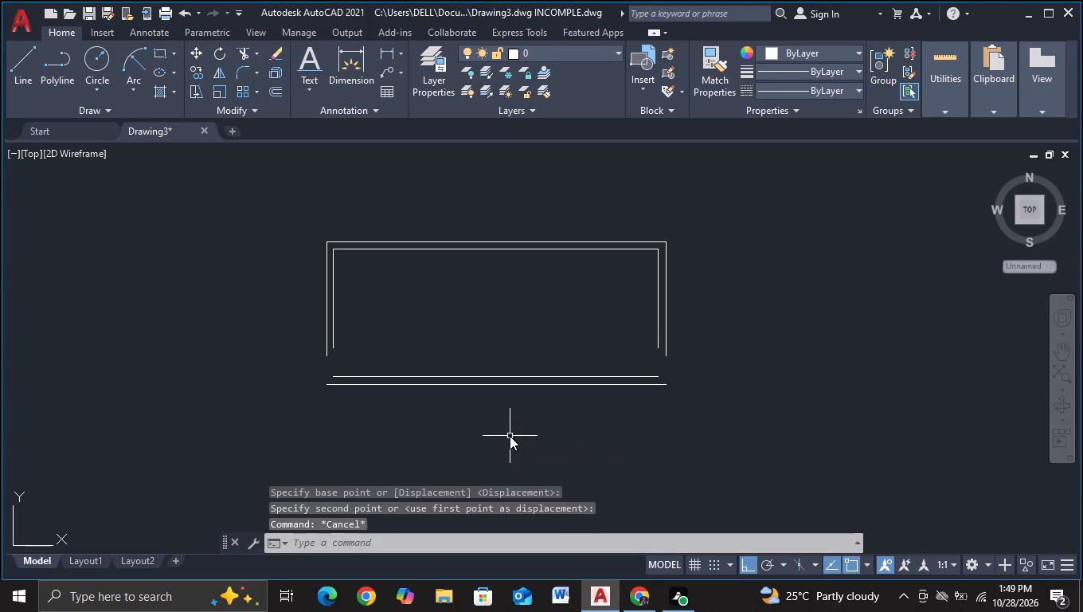
click(544, 492)
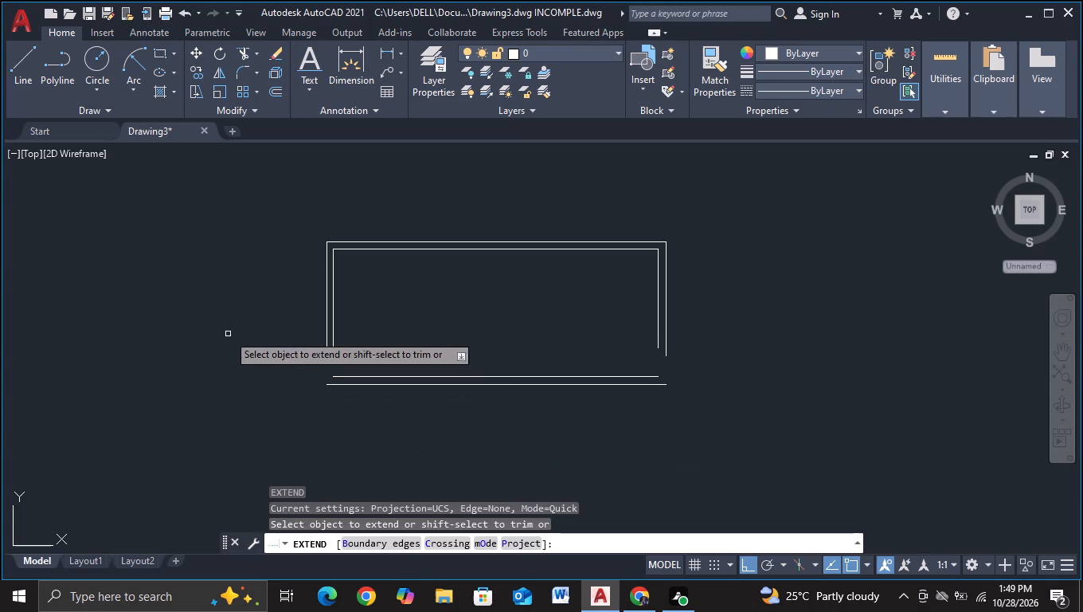
click(283, 341)
click(737, 343)
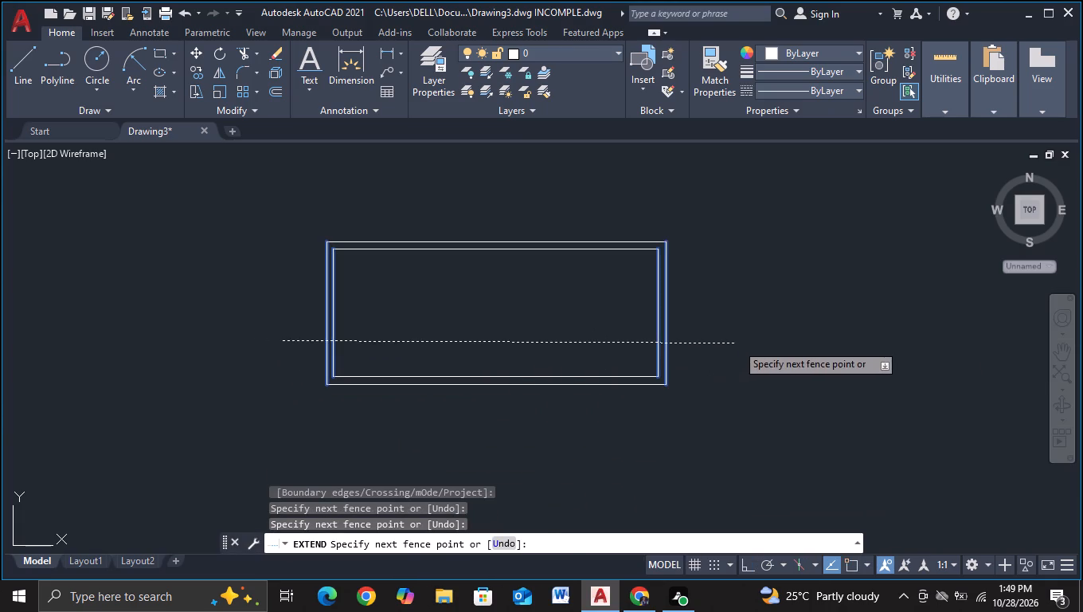
key(Escape)
middle_drag(697, 395, 712, 375)
key(Escape)
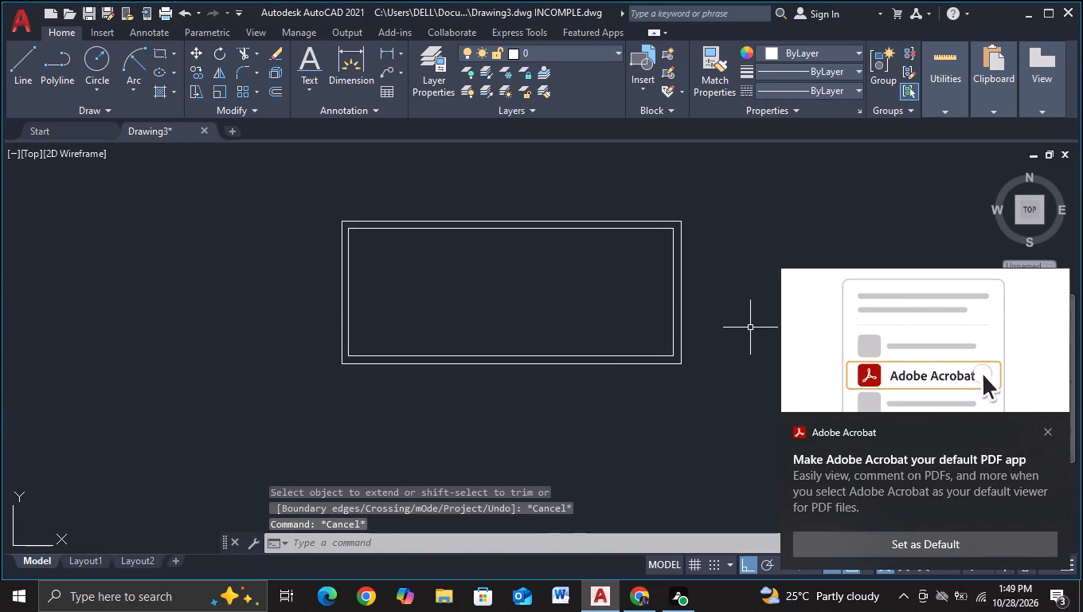
Dismiss the Adobe Acrobat notification.
click(1050, 429)
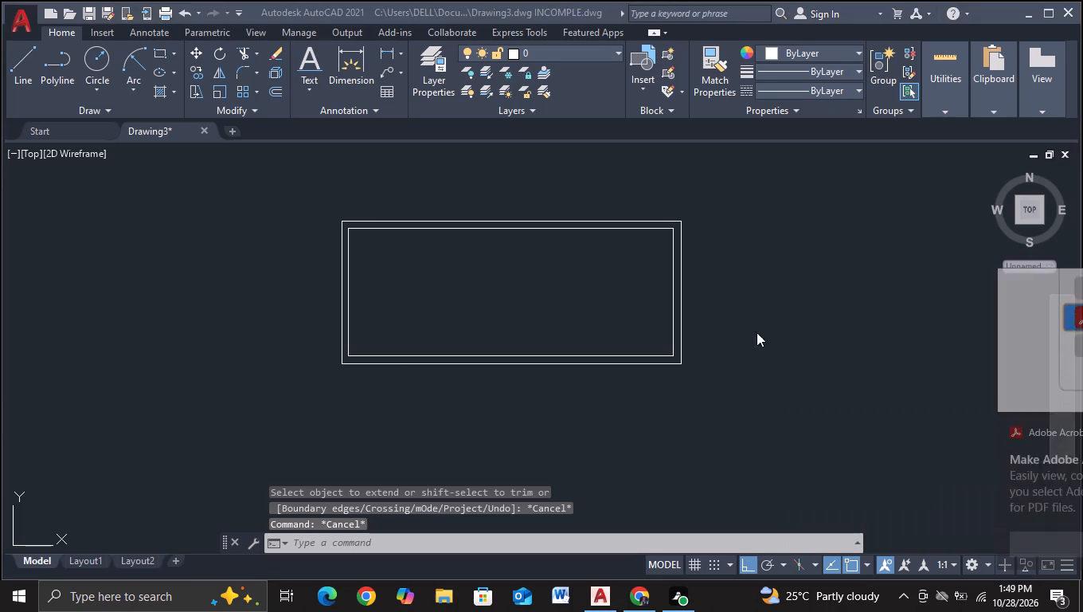
Copy the frame's inner top line straight down eleven times at roughly 8.5-unit spacing, reaching about 95 units below the original.
click(577, 227)
key(c)
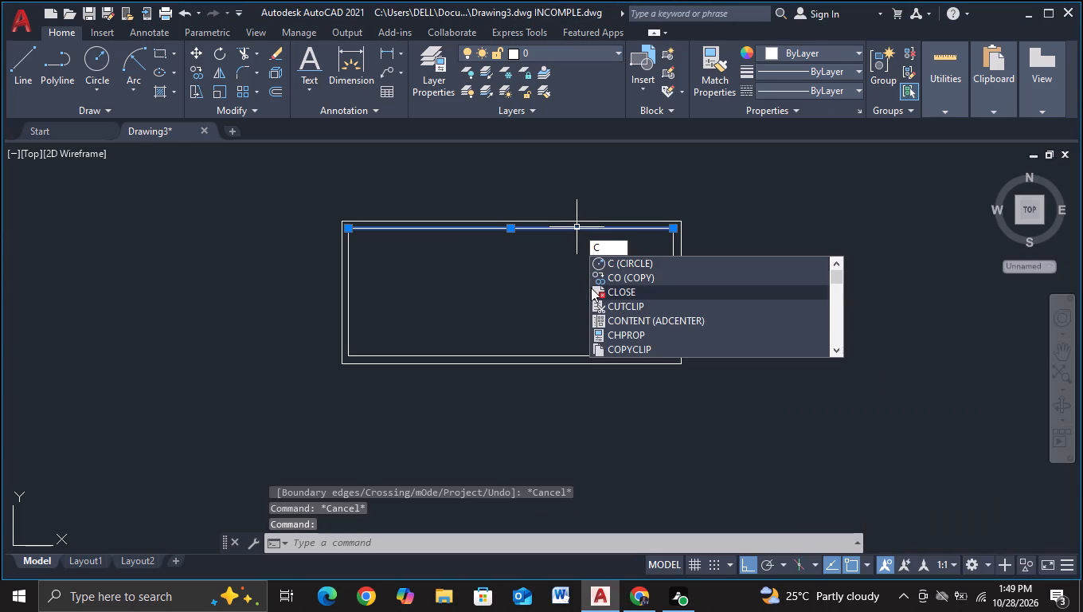
click(610, 280)
click(782, 313)
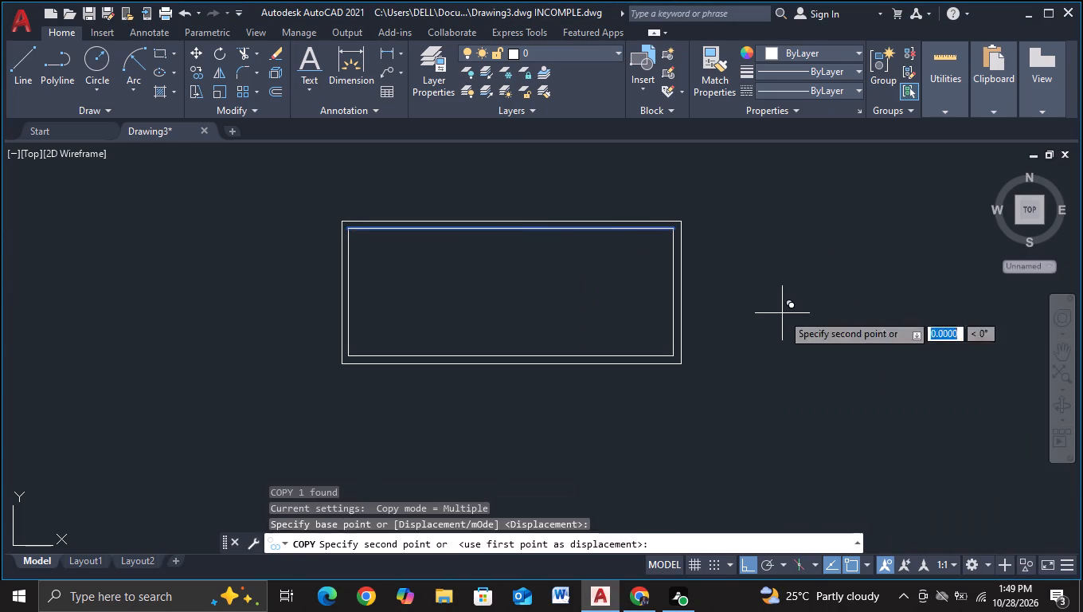
scroll(788, 324, up, 1)
middle_drag(788, 324, 812, 399)
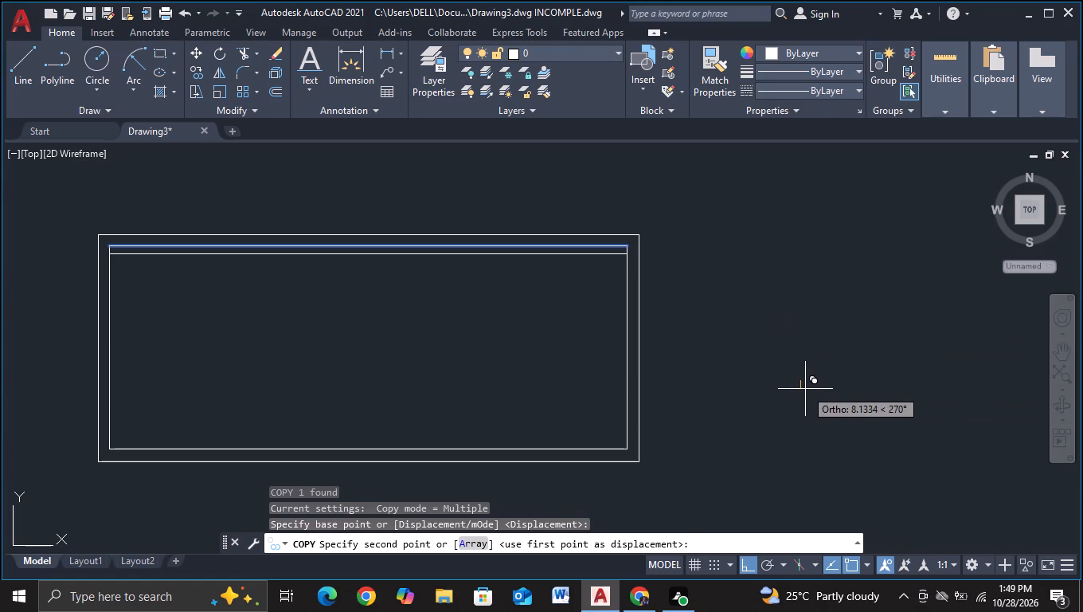
click(805, 389)
click(807, 398)
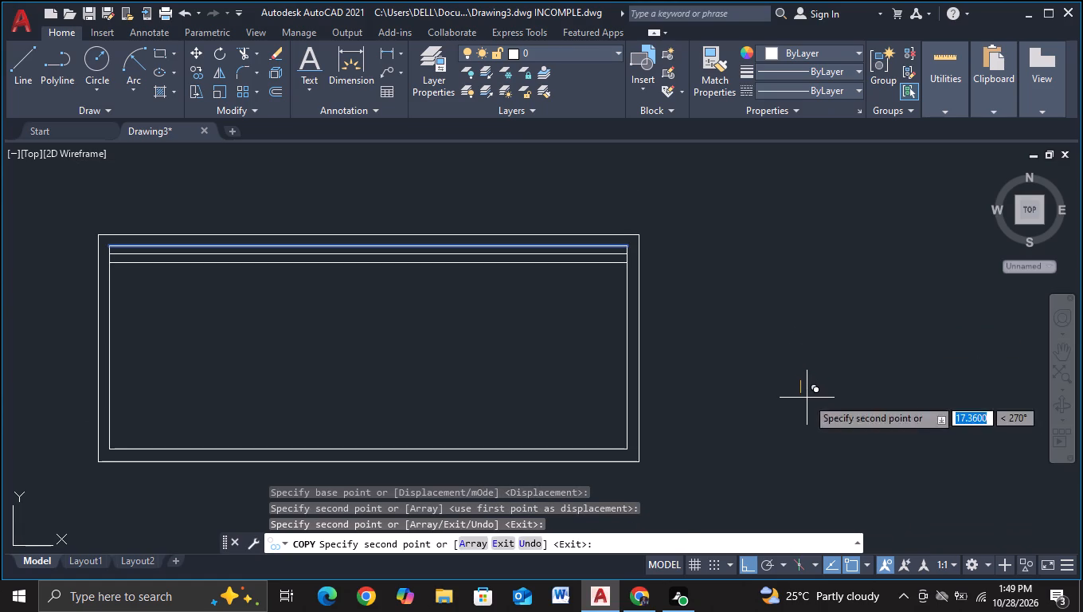
click(808, 406)
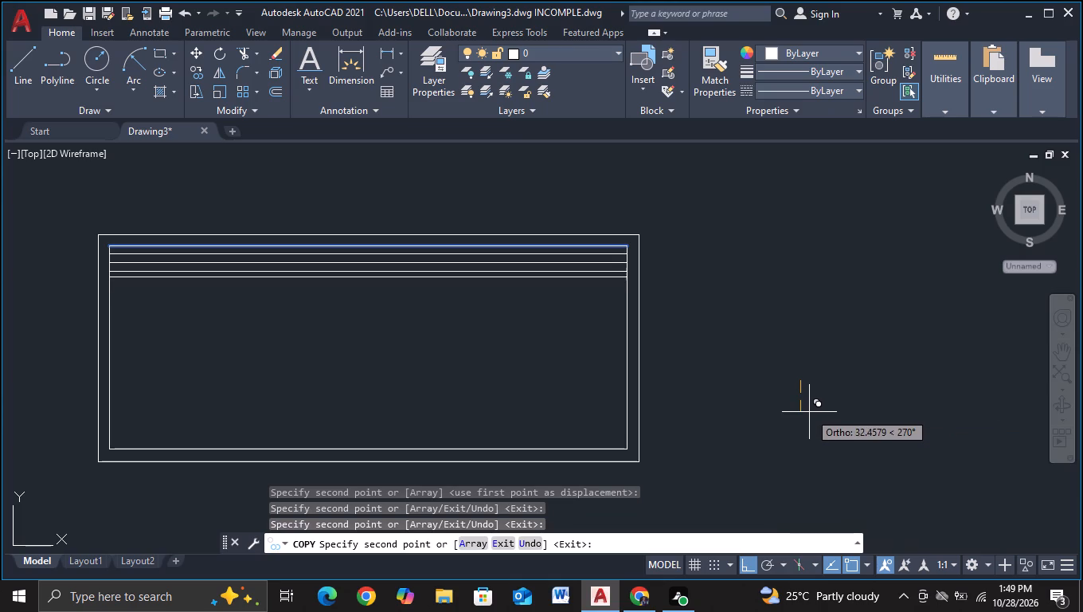
click(810, 415)
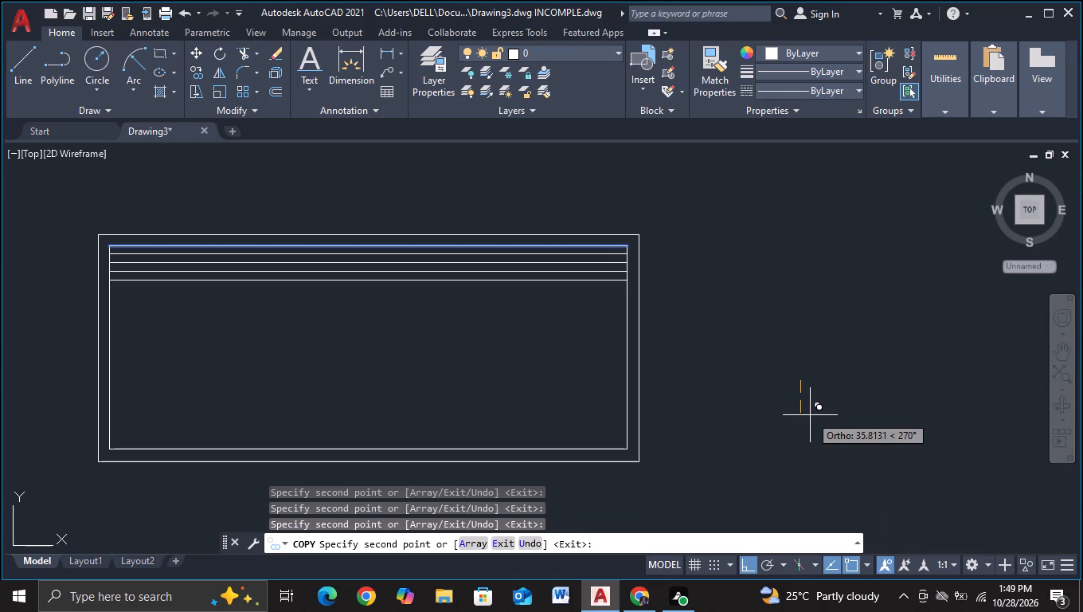
click(810, 424)
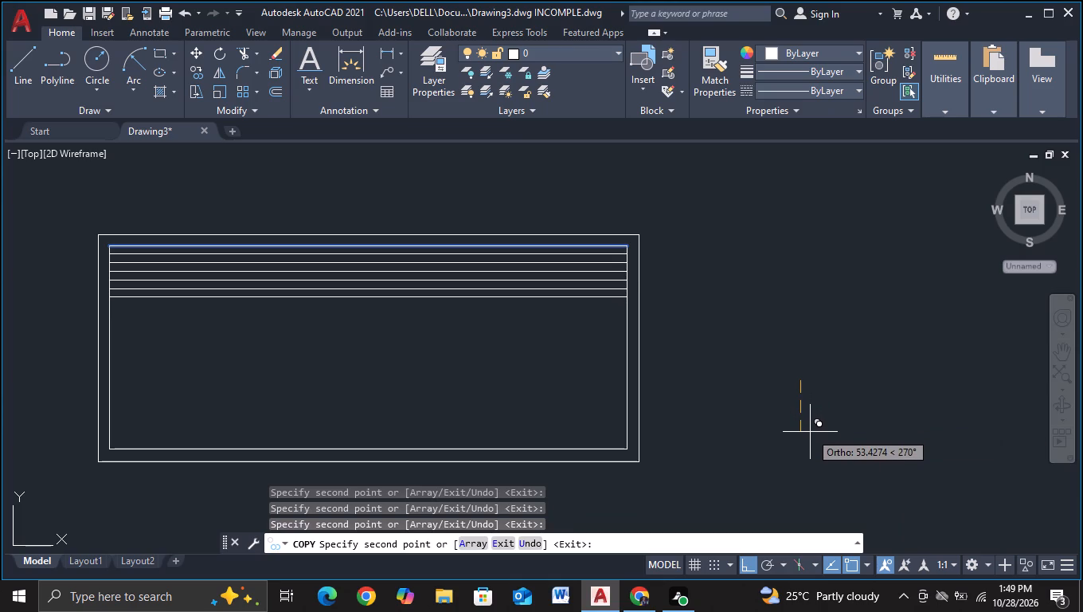
click(810, 432)
click(810, 440)
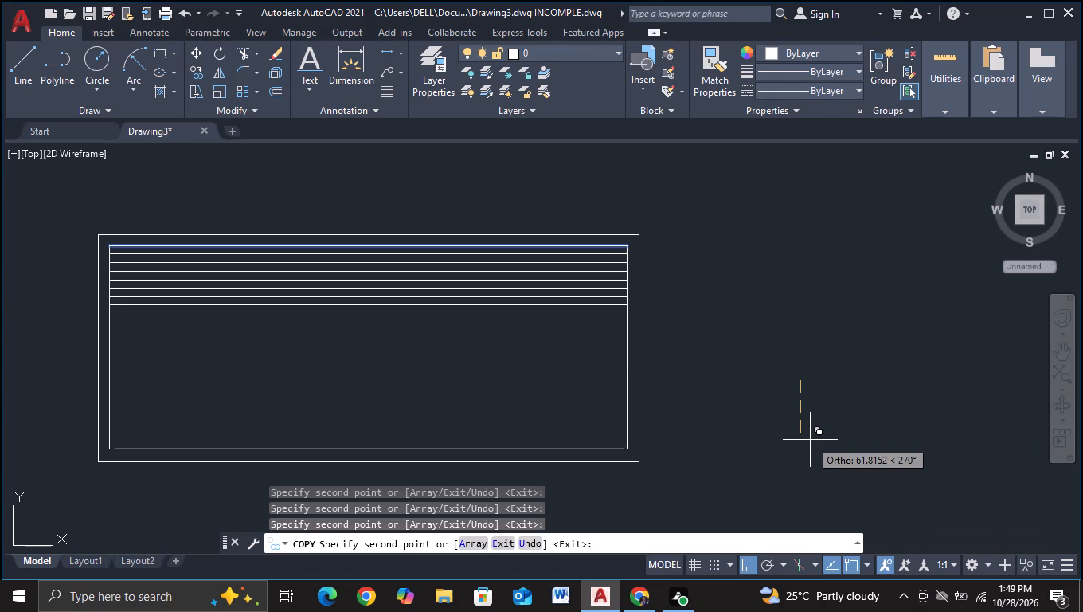
click(811, 449)
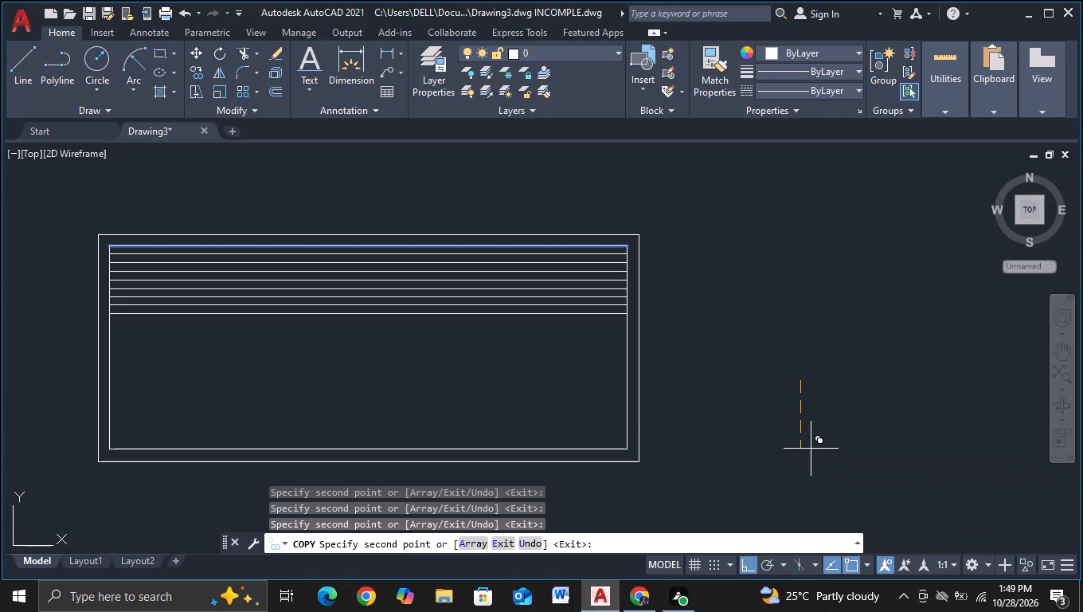
click(811, 456)
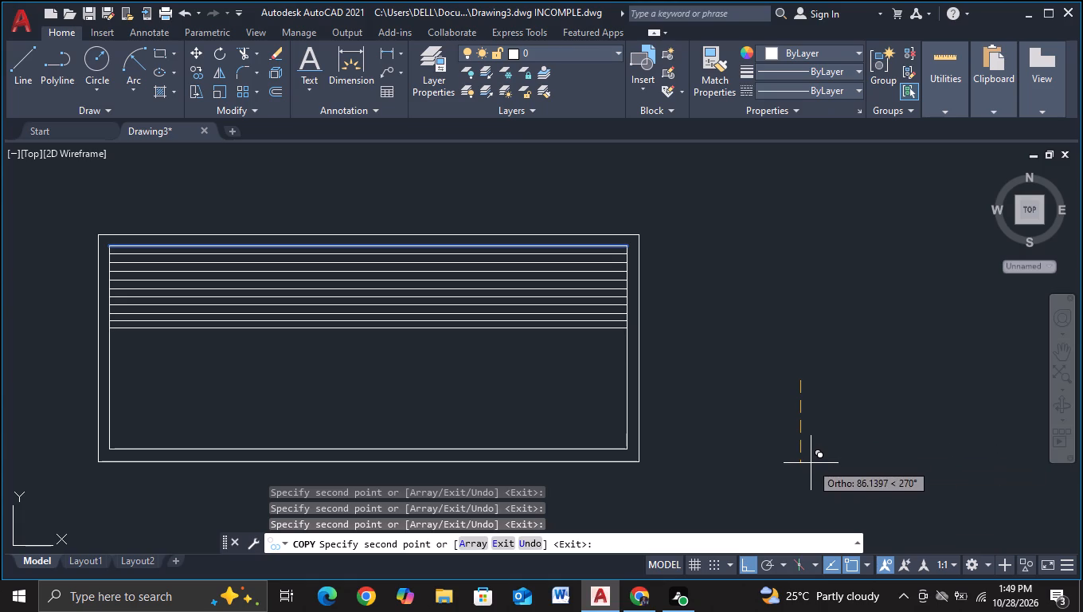
click(811, 463)
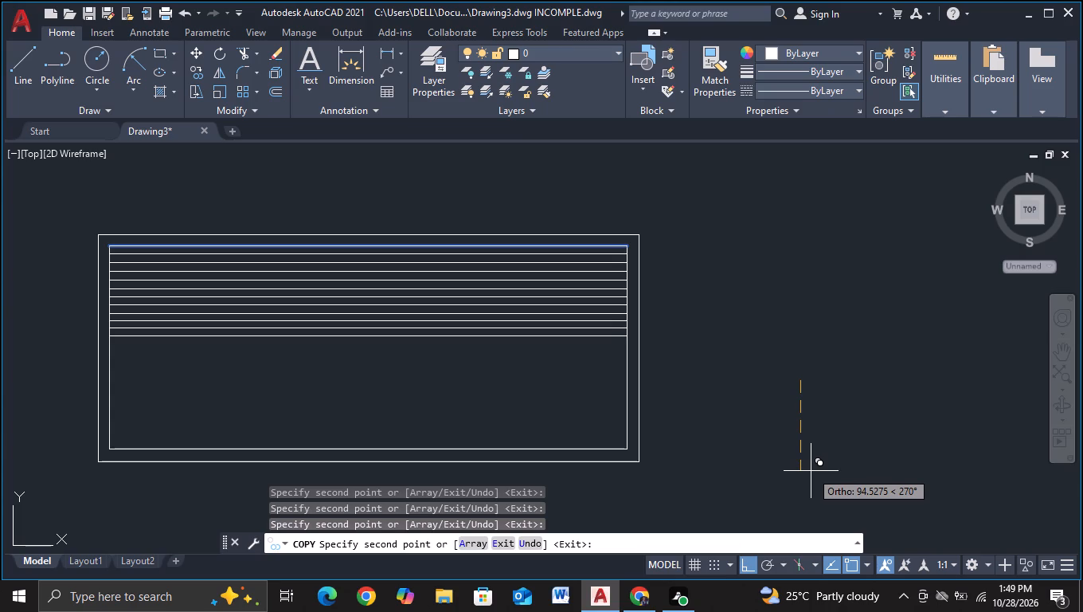
click(811, 471)
Place nine more copies of the inner top line at roughly 9-unit spacing, reaching about 174 units below the original.
middle_drag(811, 471, 799, 422)
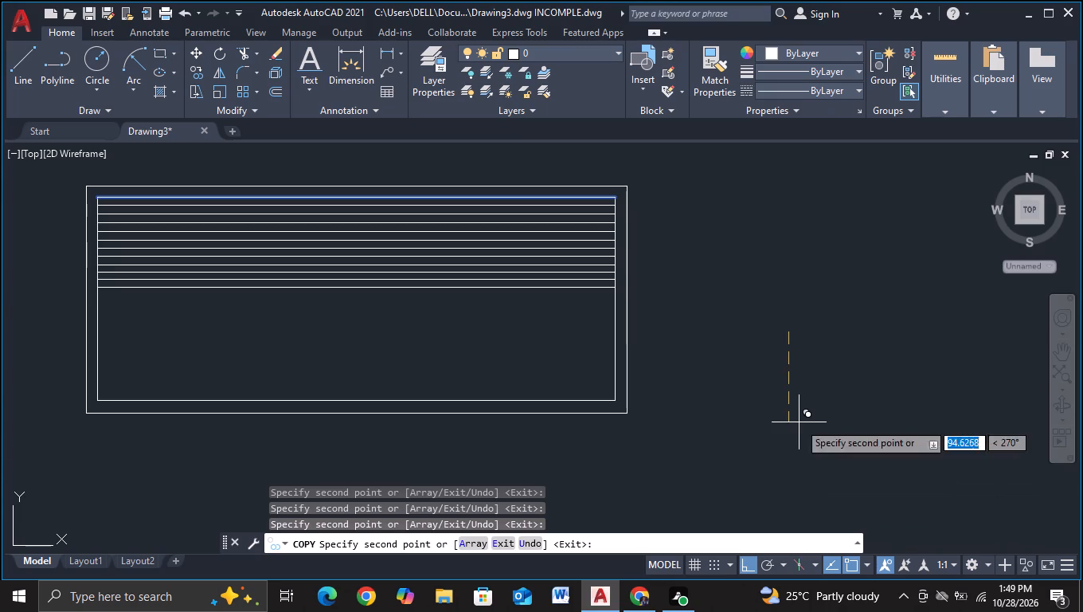
click(796, 431)
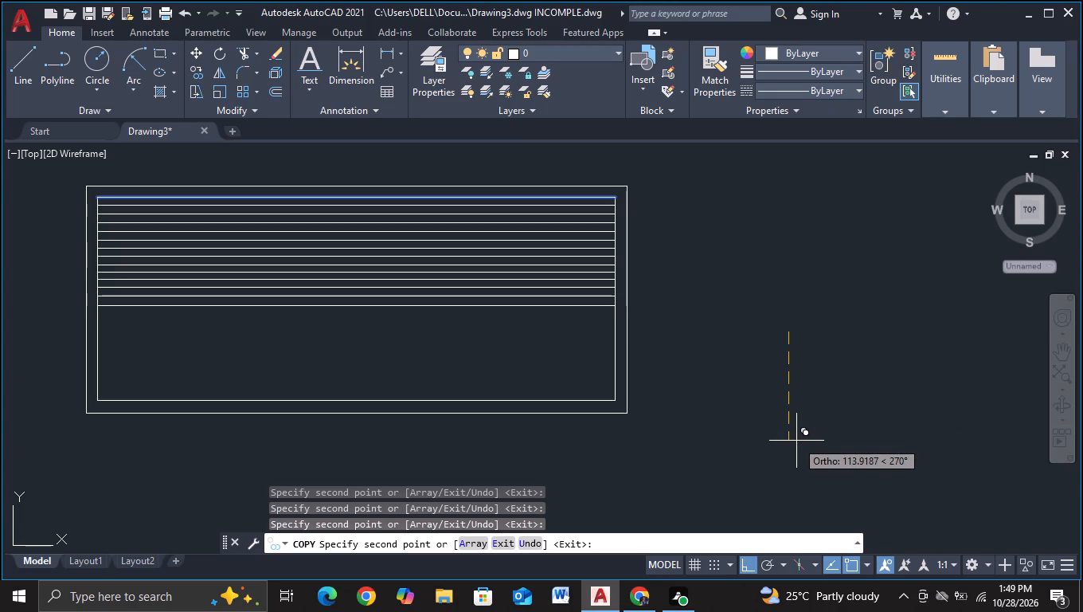
click(796, 440)
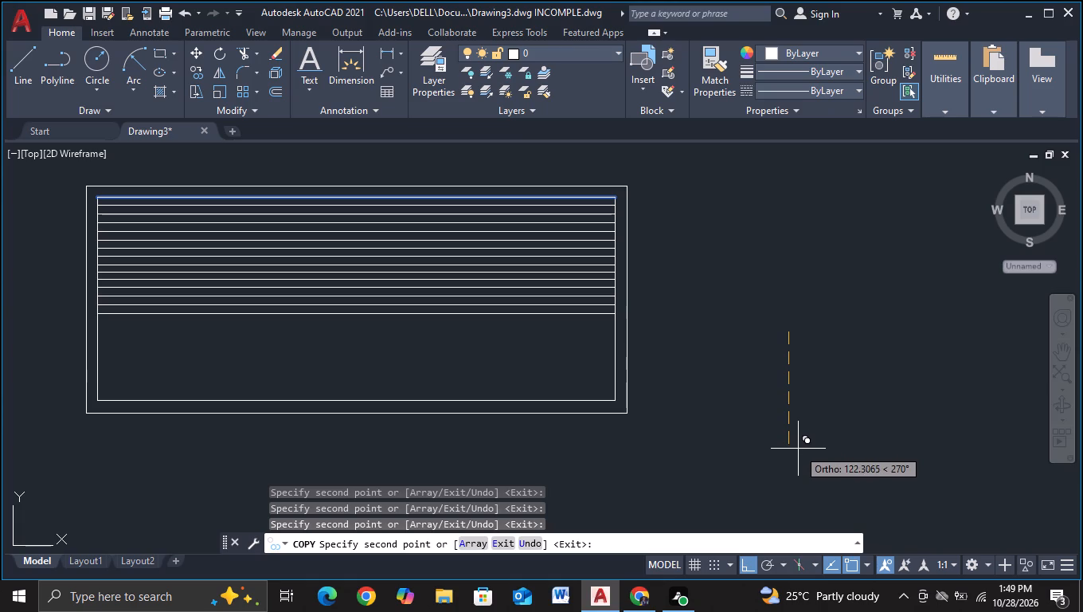
click(798, 449)
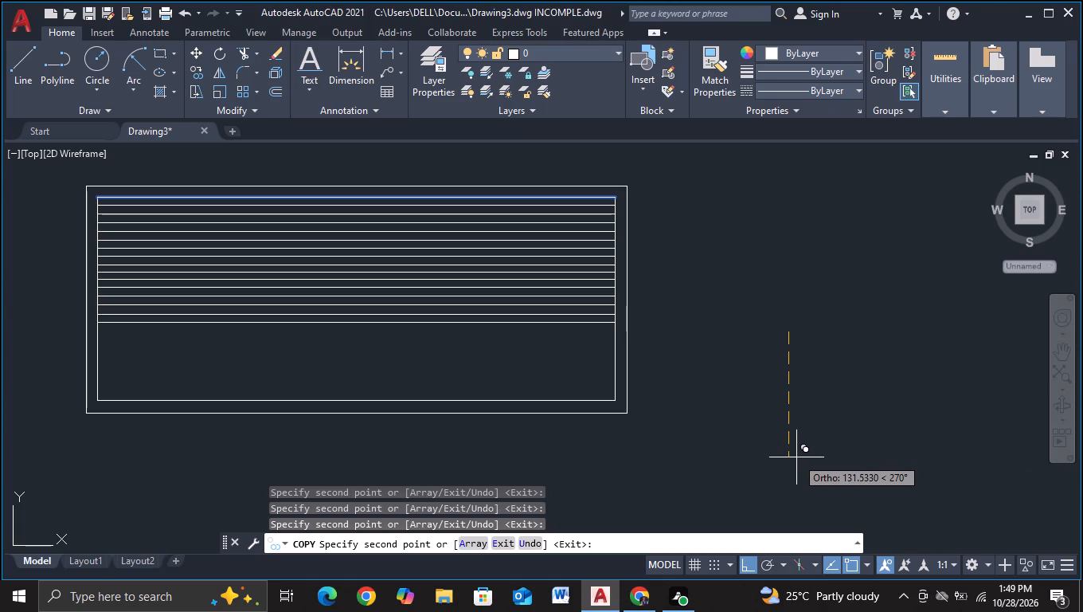
click(796, 457)
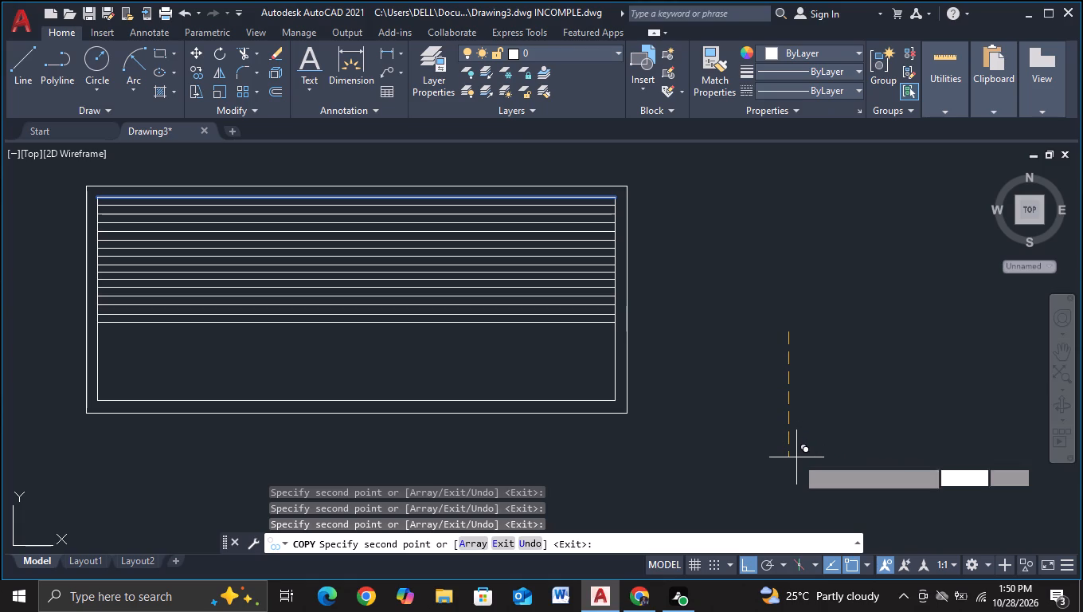
click(796, 465)
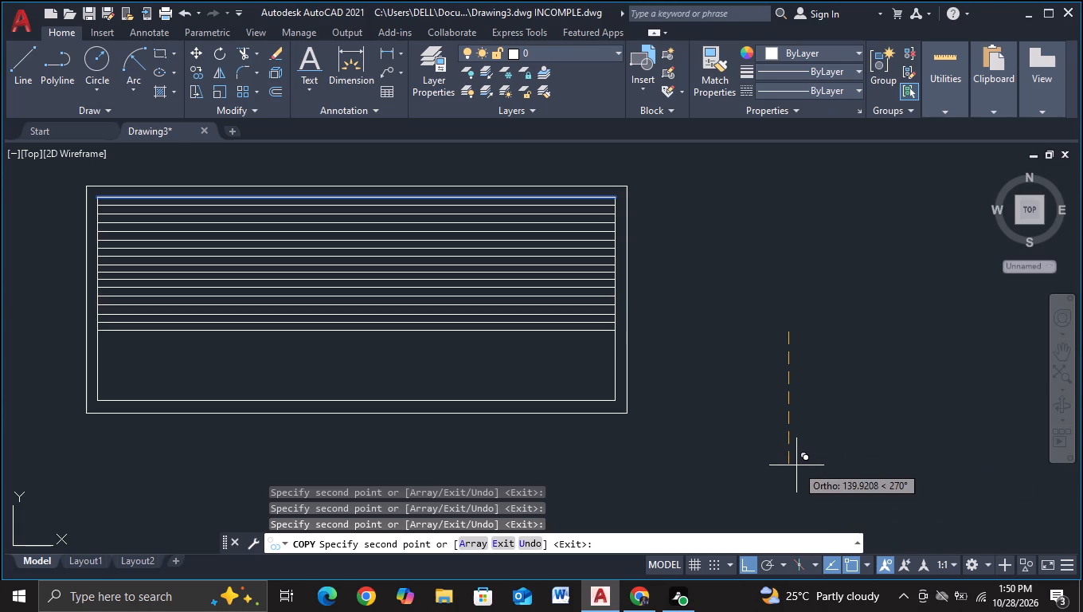
click(796, 474)
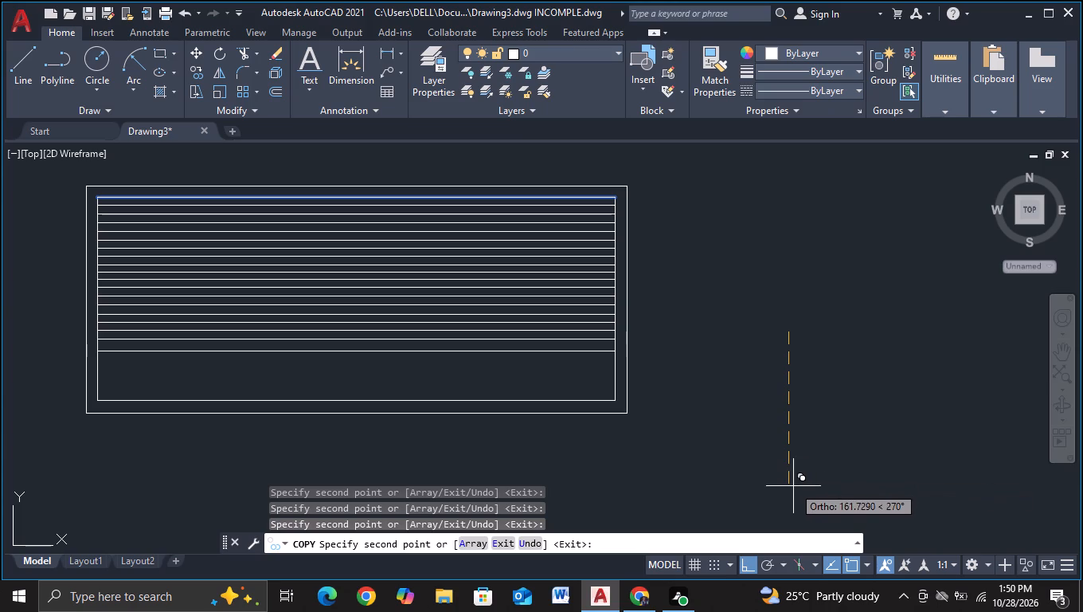
click(796, 481)
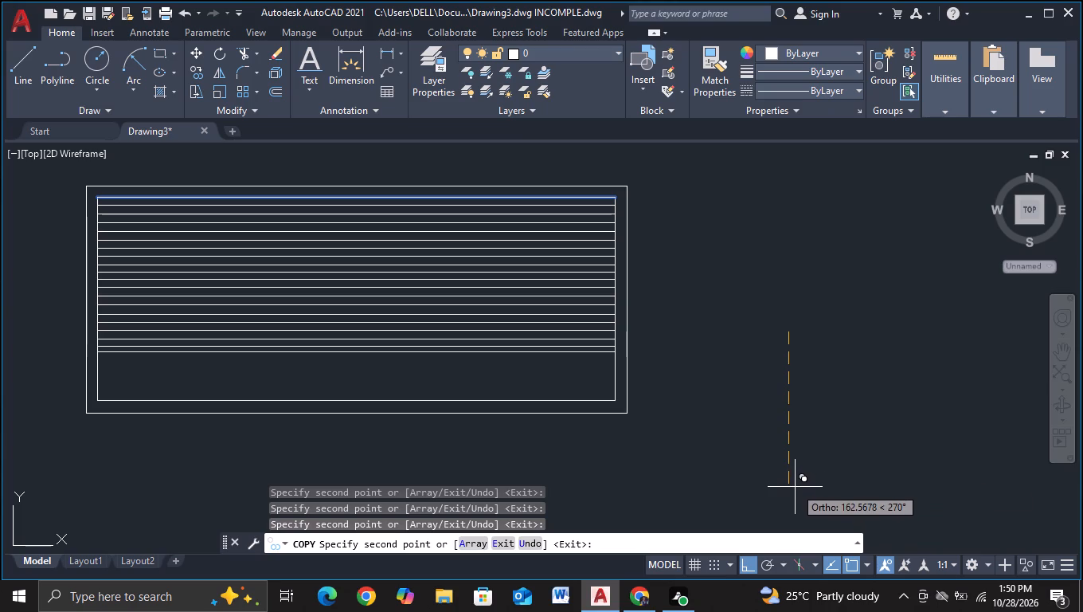
click(795, 490)
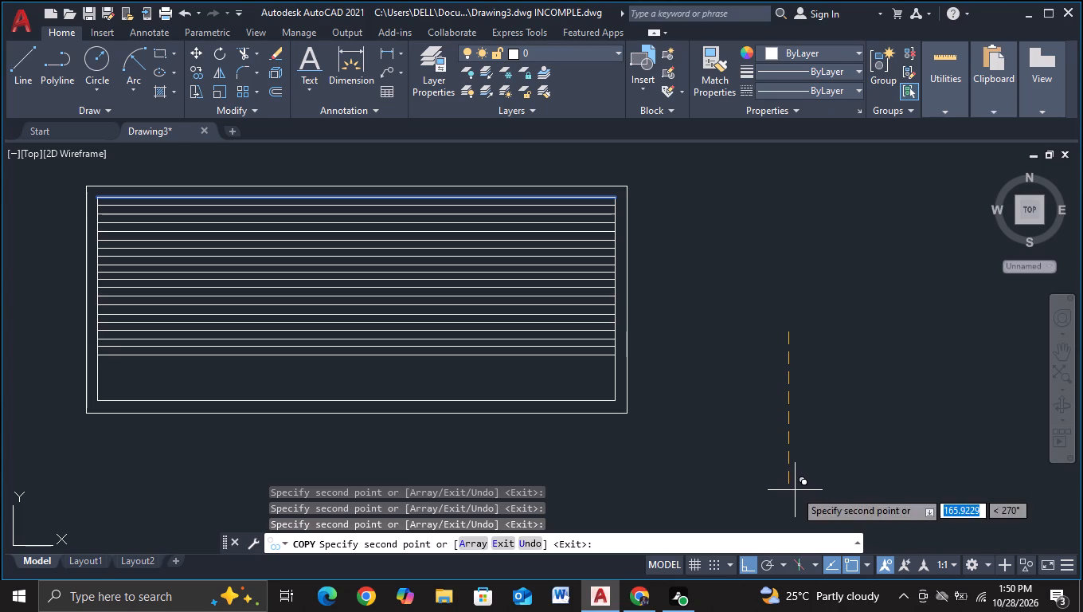
click(793, 498)
Fill the remaining gap above the frame's inner bottom line with five more copies, the first about 9 units down and the rest closer together.
middle_drag(793, 498, 794, 455)
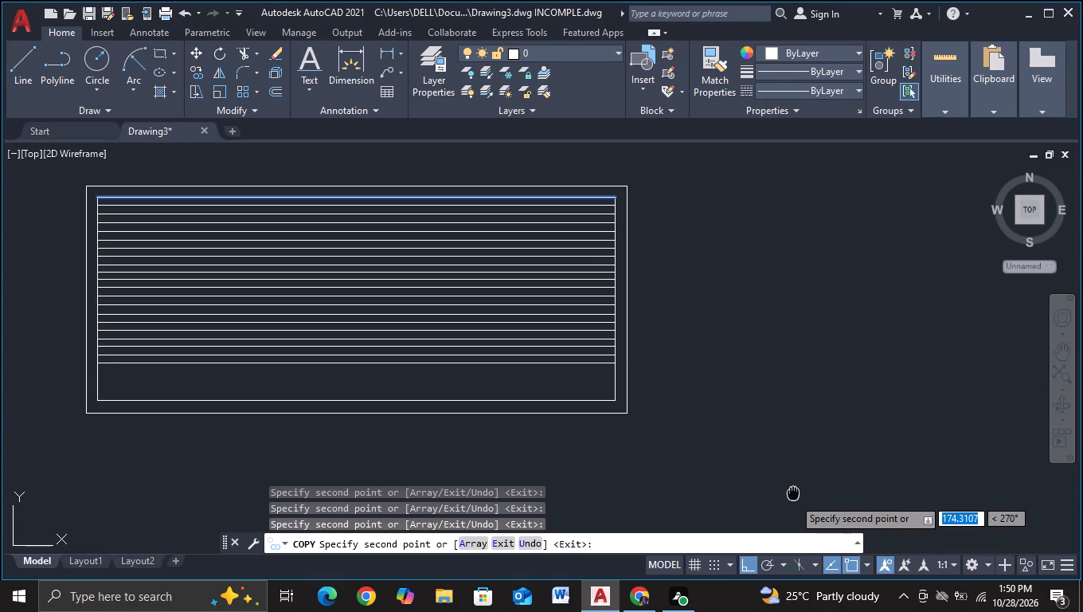
middle_drag(794, 455, 794, 429)
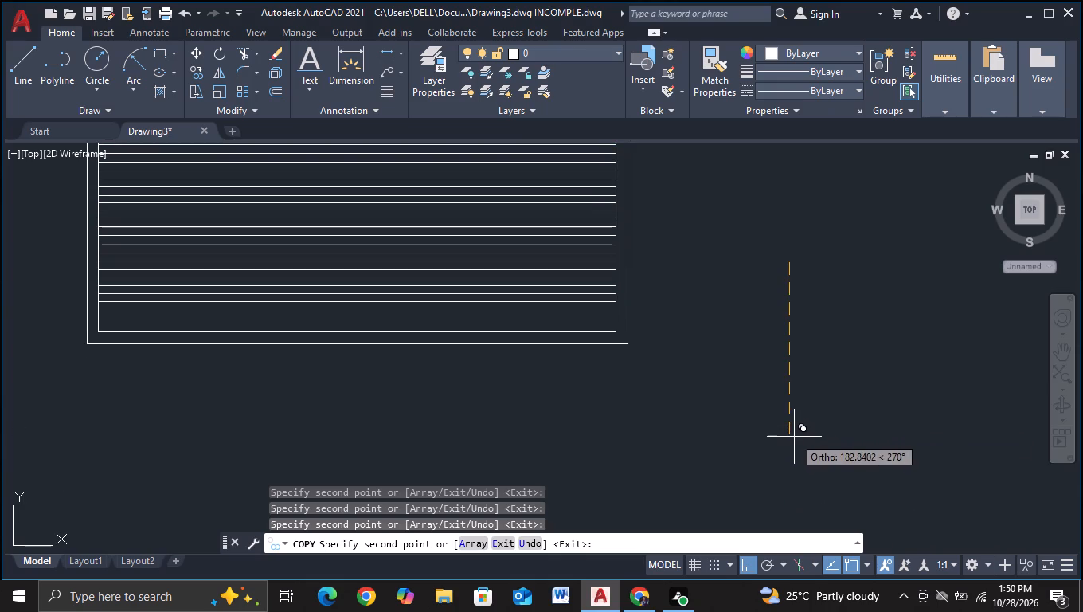
click(795, 437)
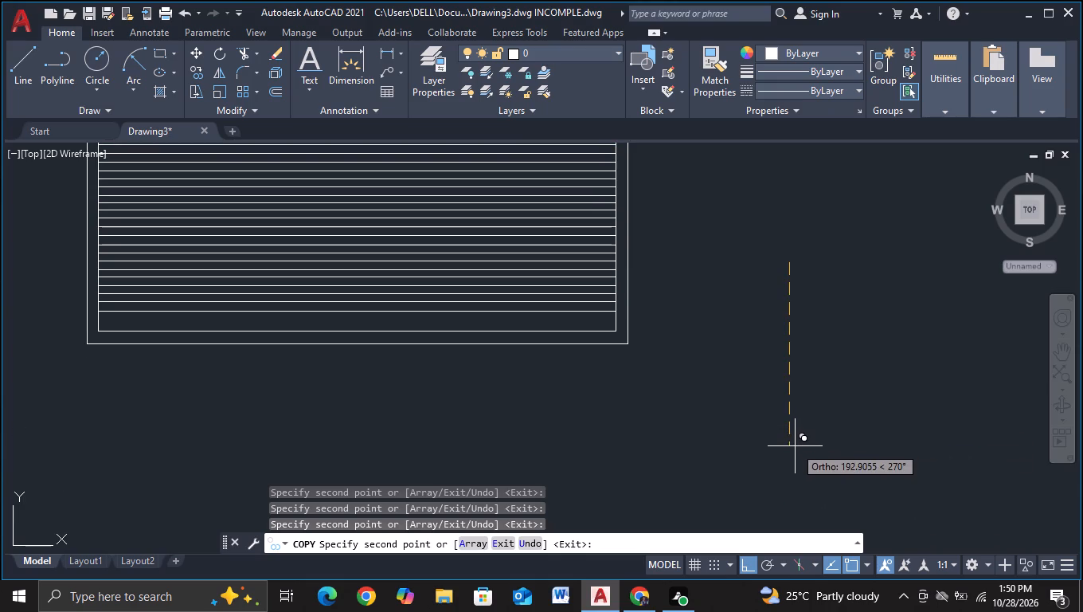
click(796, 443)
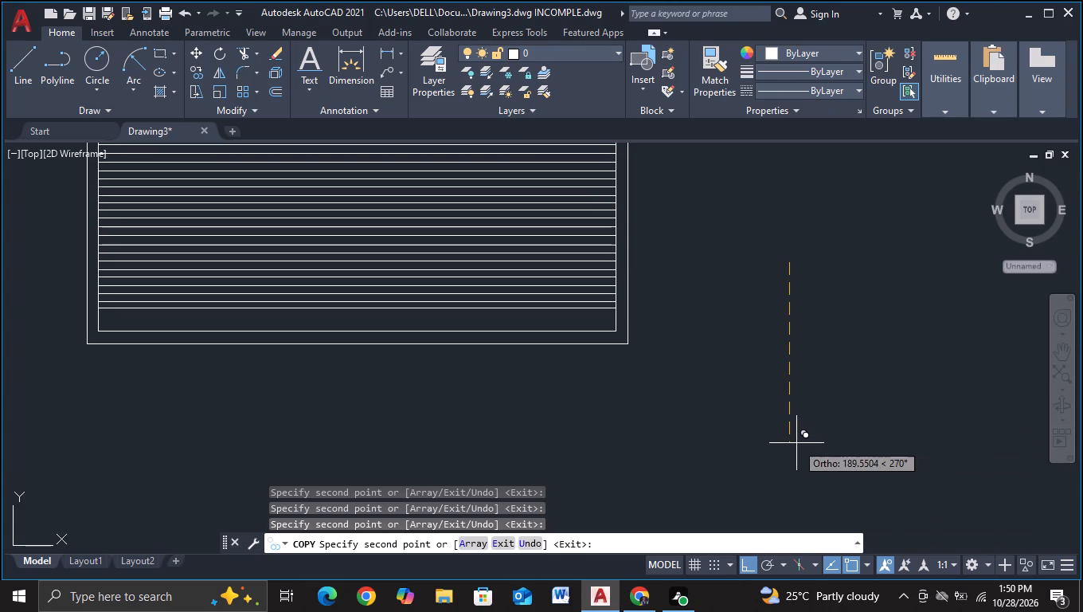
click(796, 449)
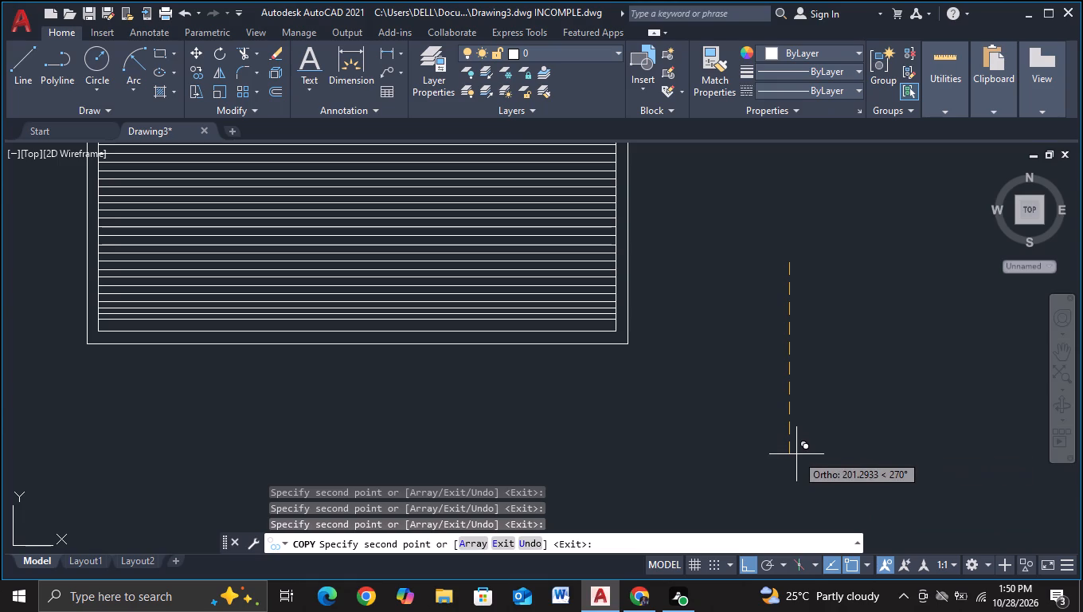
click(796, 454)
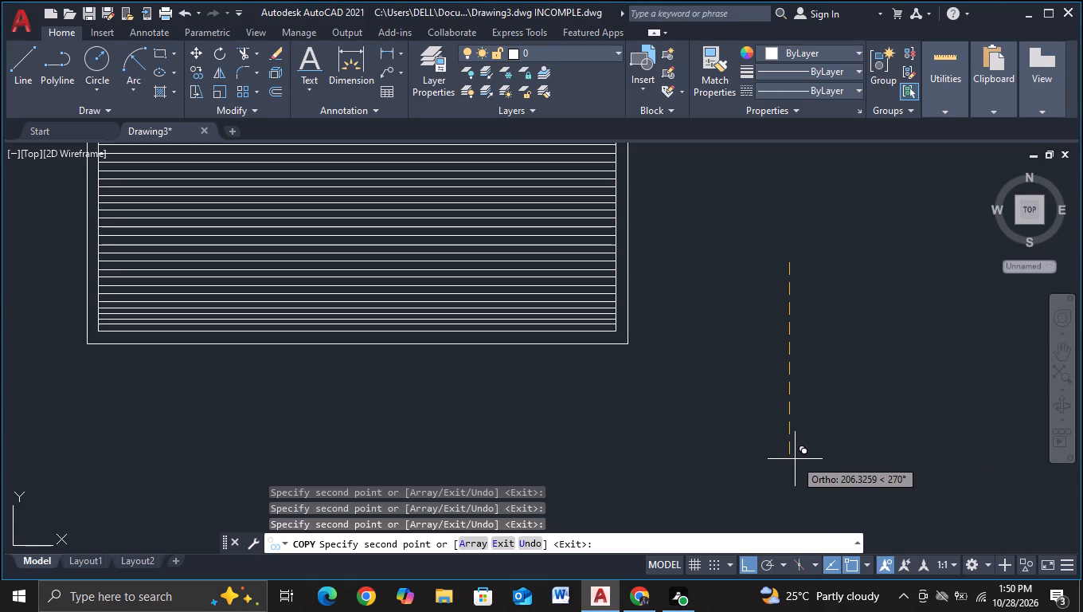
click(795, 461)
key(Escape)
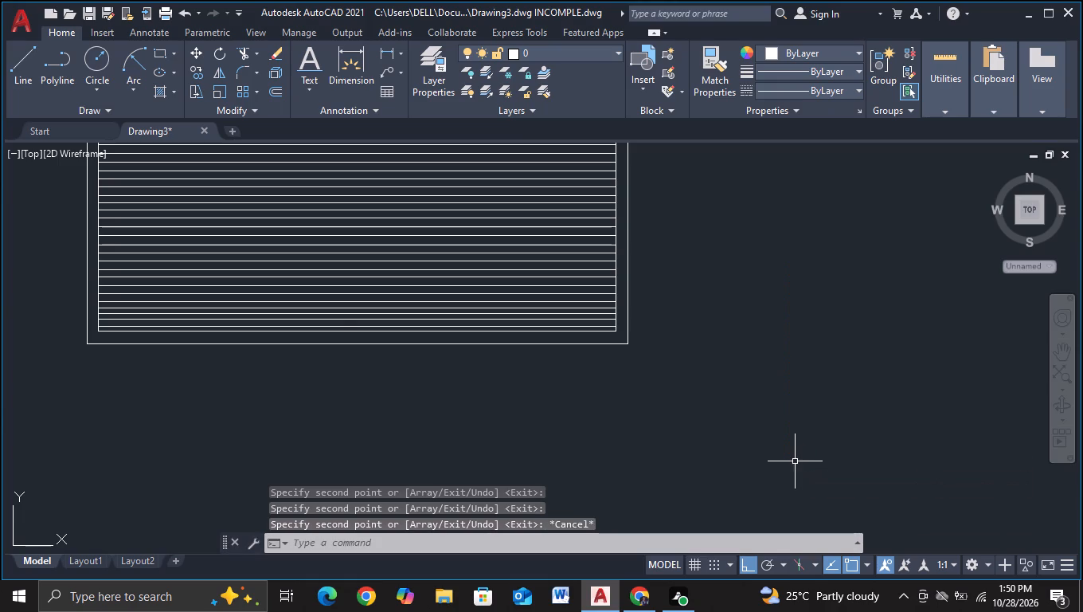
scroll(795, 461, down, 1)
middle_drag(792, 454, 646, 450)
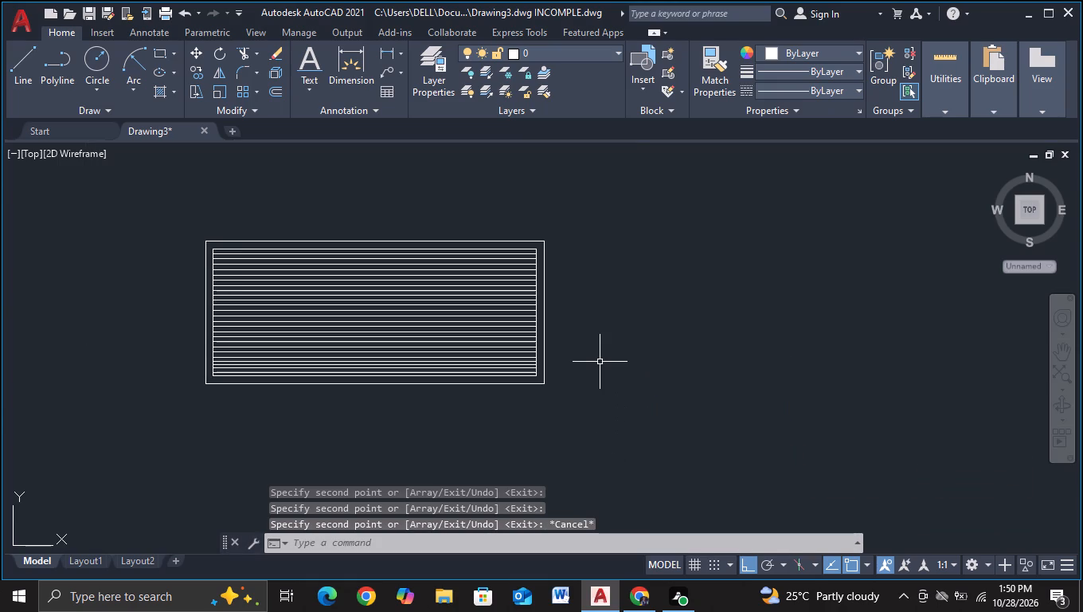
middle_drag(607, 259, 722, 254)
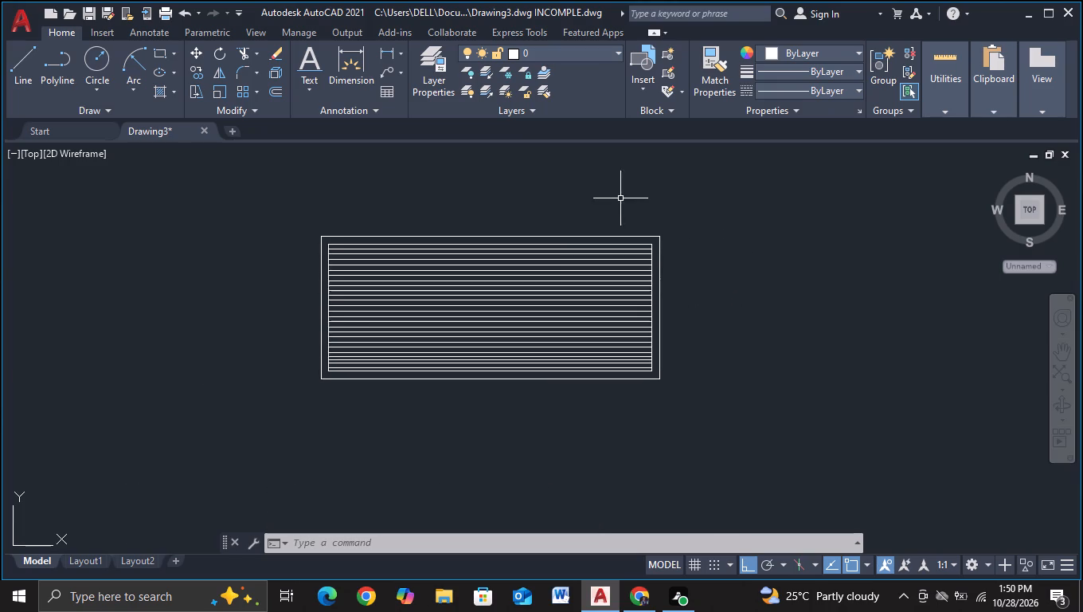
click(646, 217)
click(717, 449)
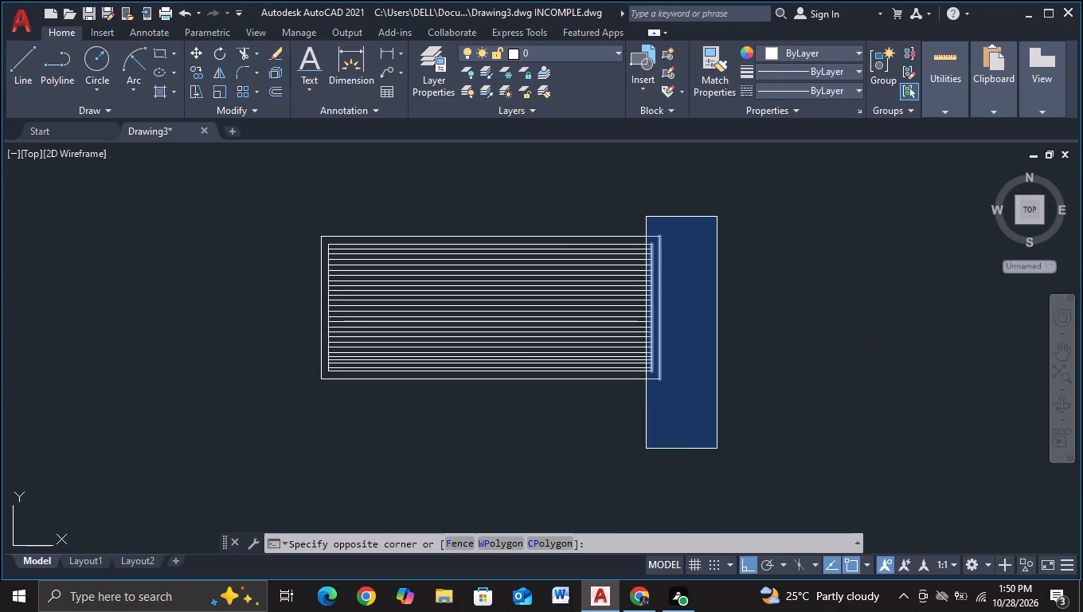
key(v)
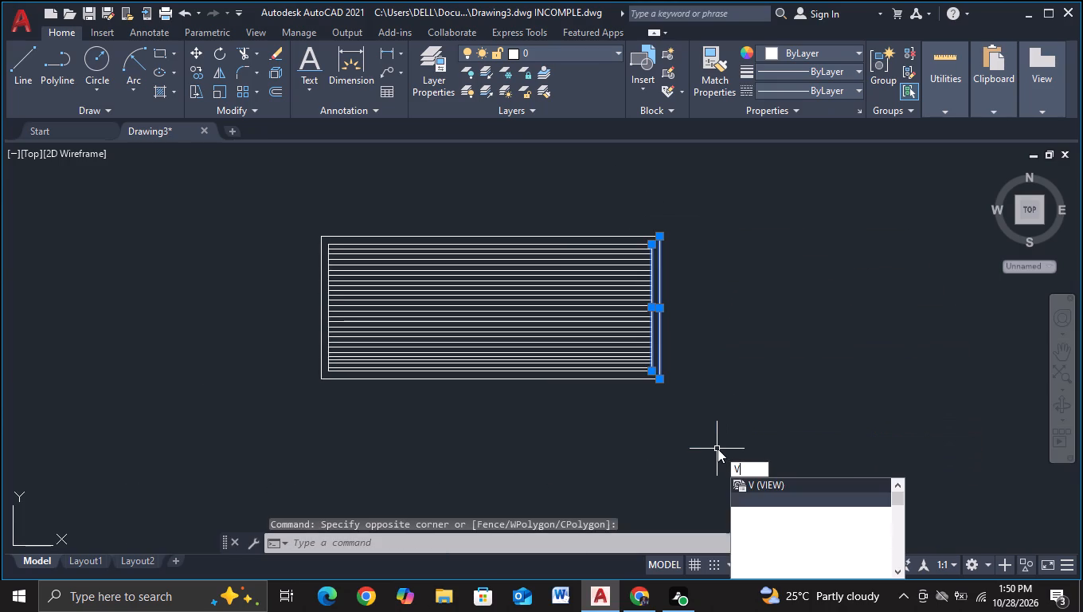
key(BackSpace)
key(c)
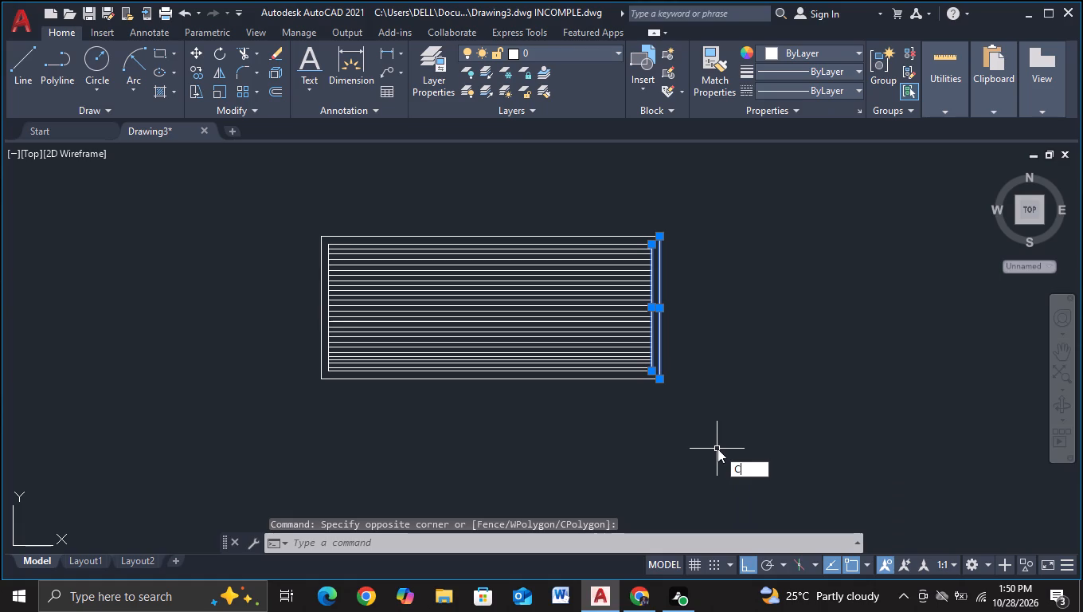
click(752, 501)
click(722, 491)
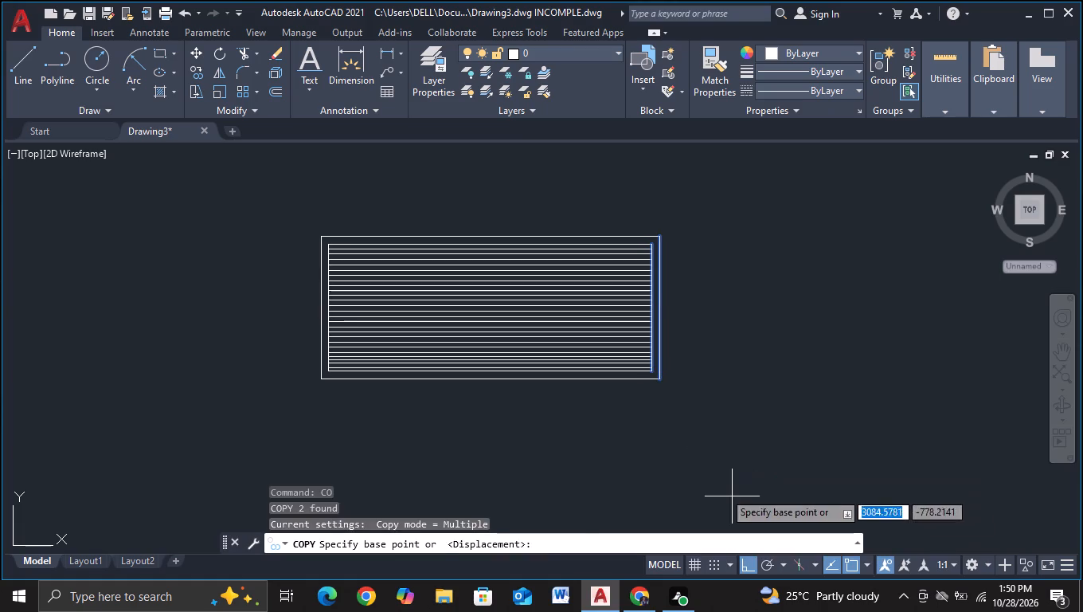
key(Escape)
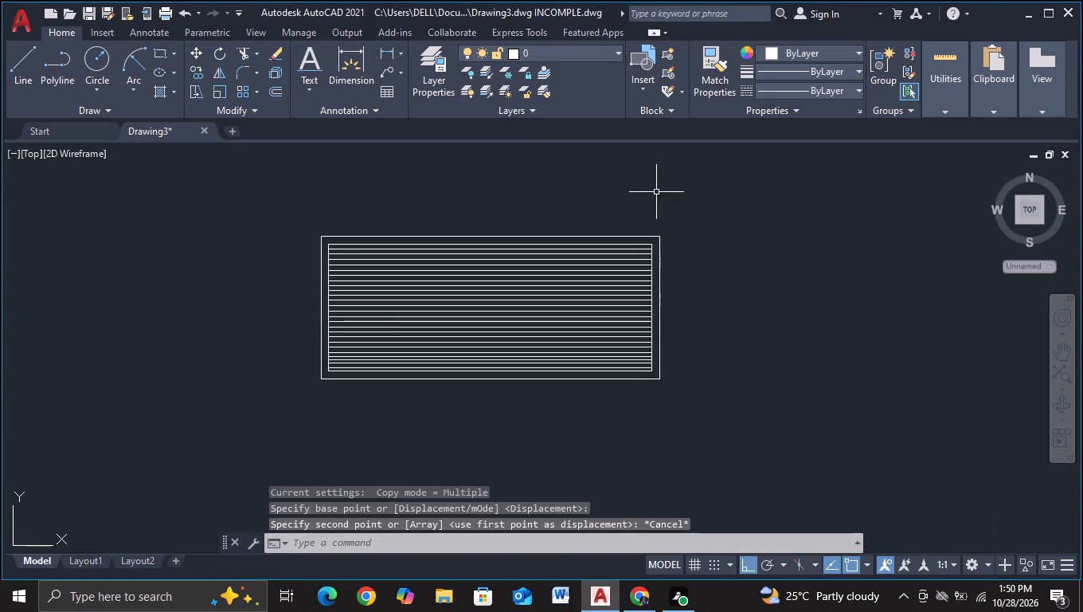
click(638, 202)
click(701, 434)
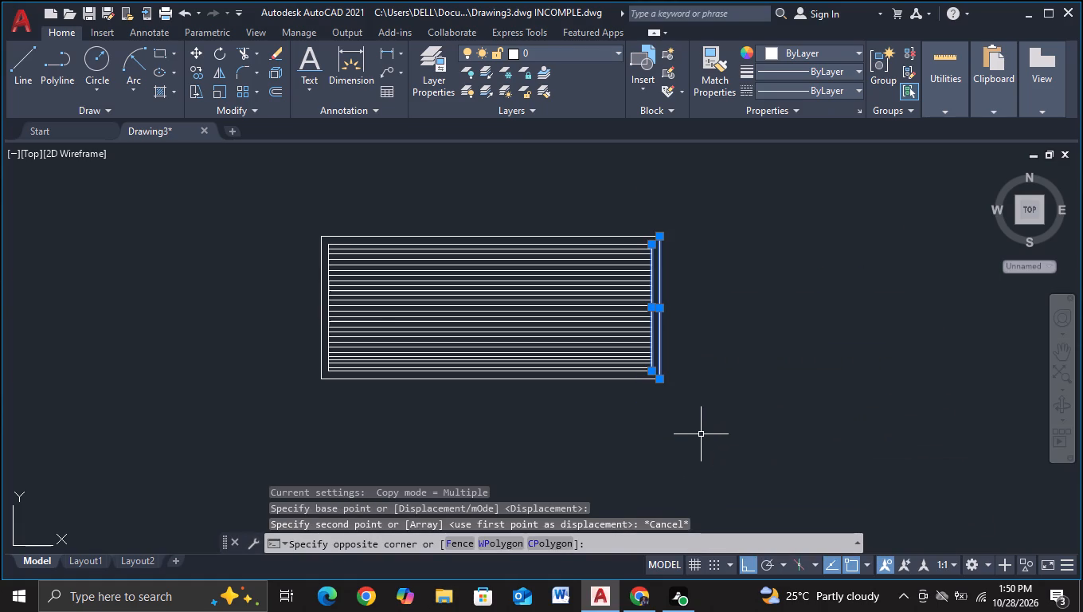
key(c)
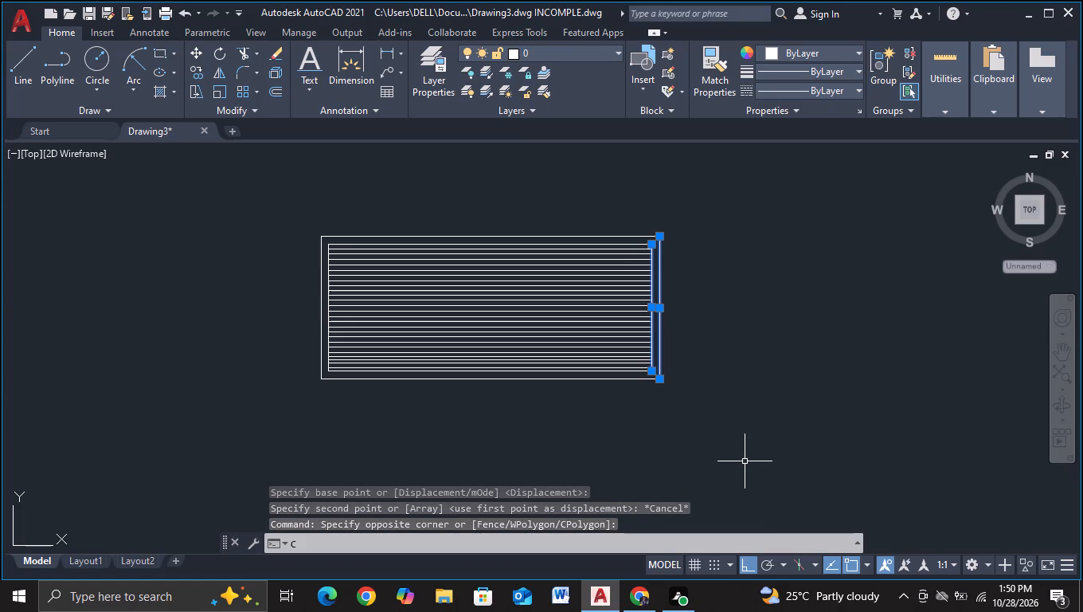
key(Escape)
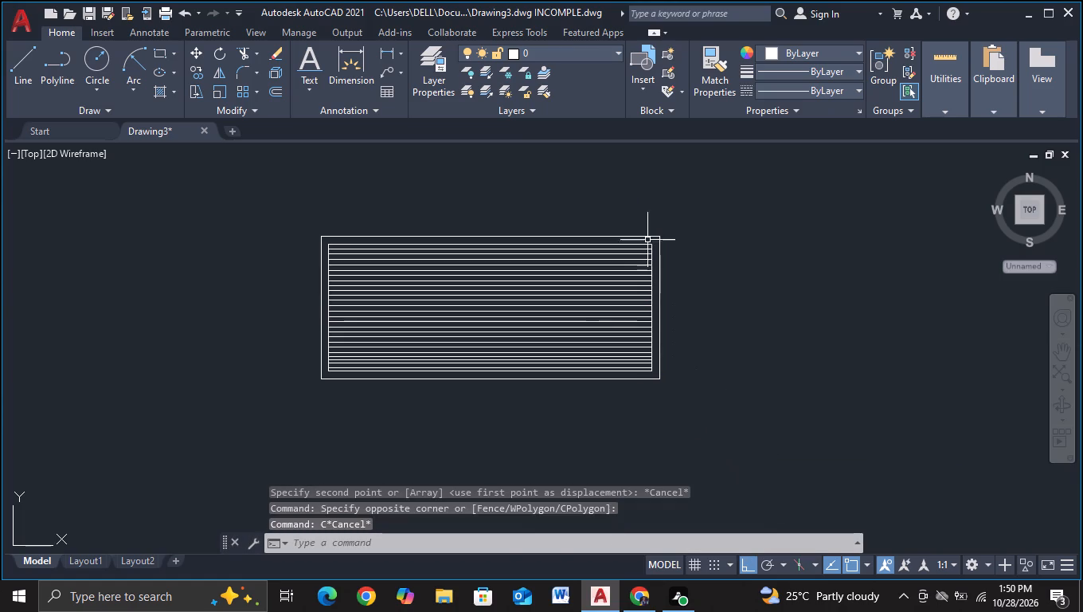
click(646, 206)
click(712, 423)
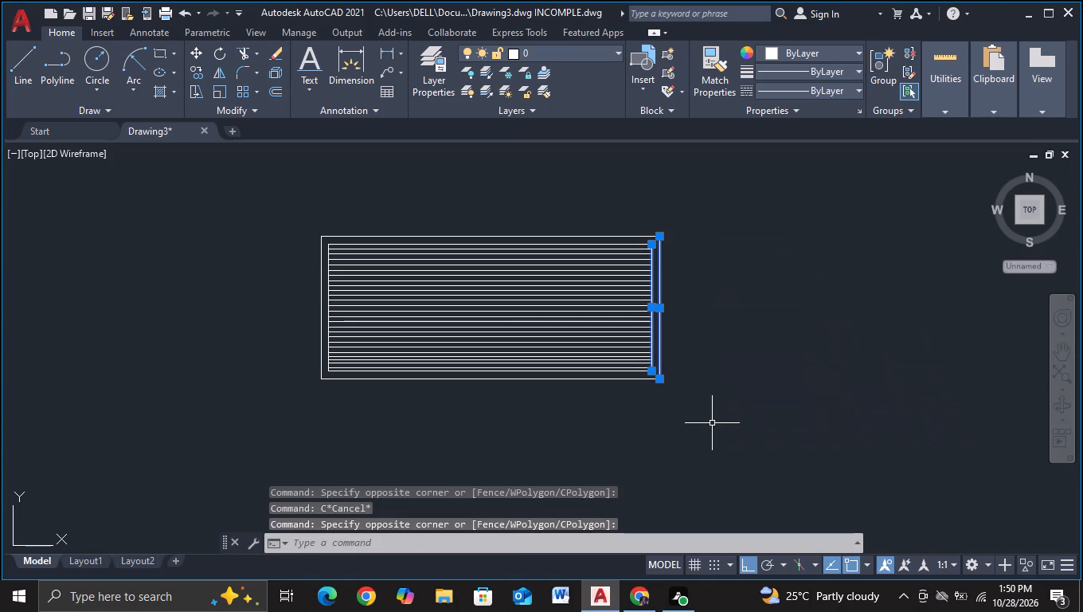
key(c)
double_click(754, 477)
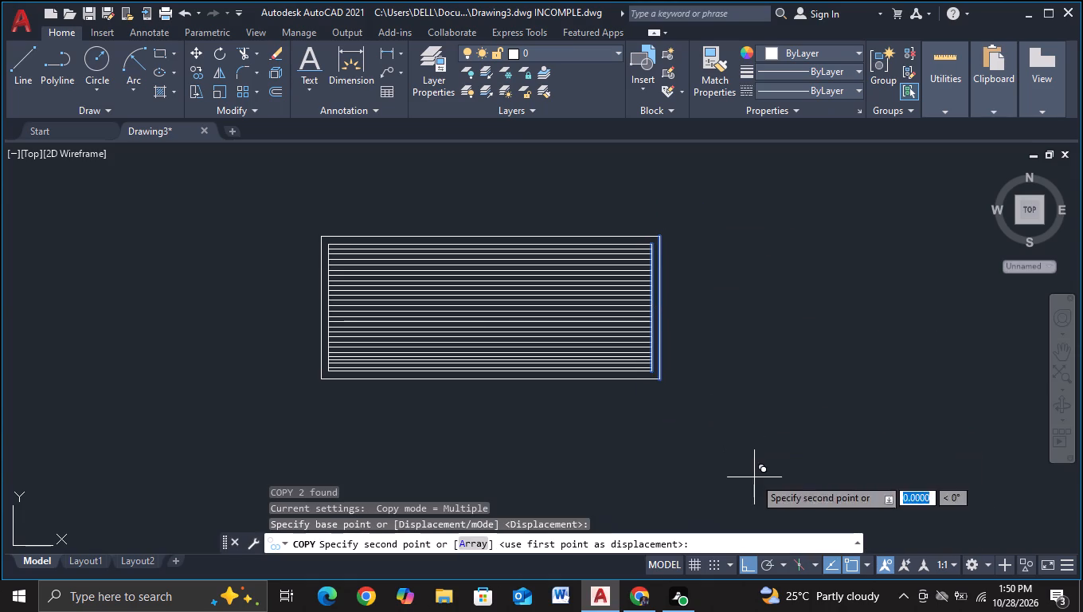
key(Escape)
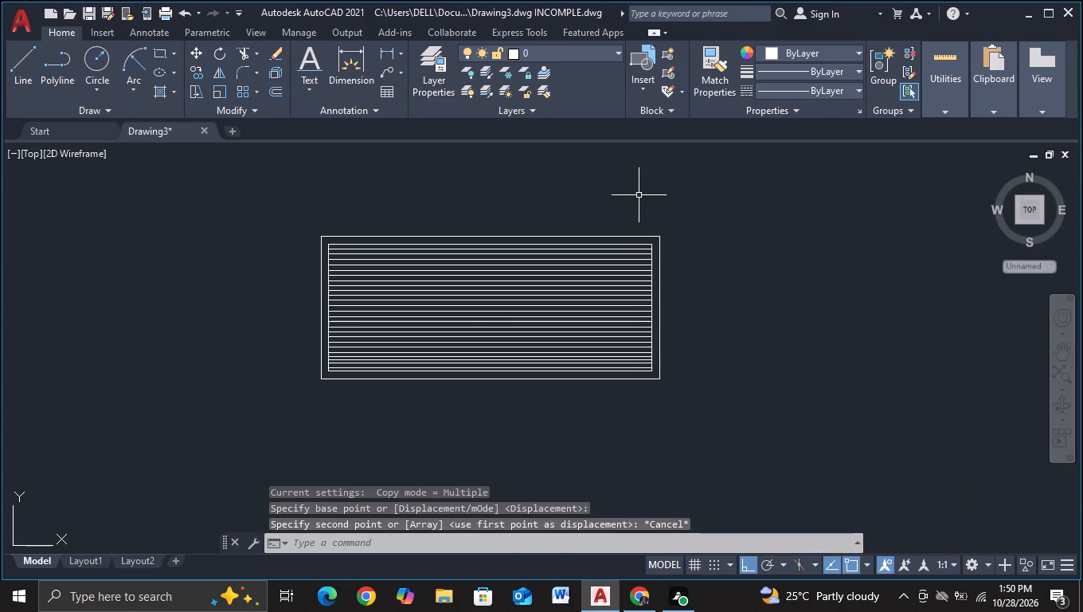
Move the frame's two right-side vertical lines horizontally to the right, opening a gap beyond the horizontal lines.
click(638, 196)
click(714, 426)
key(m)
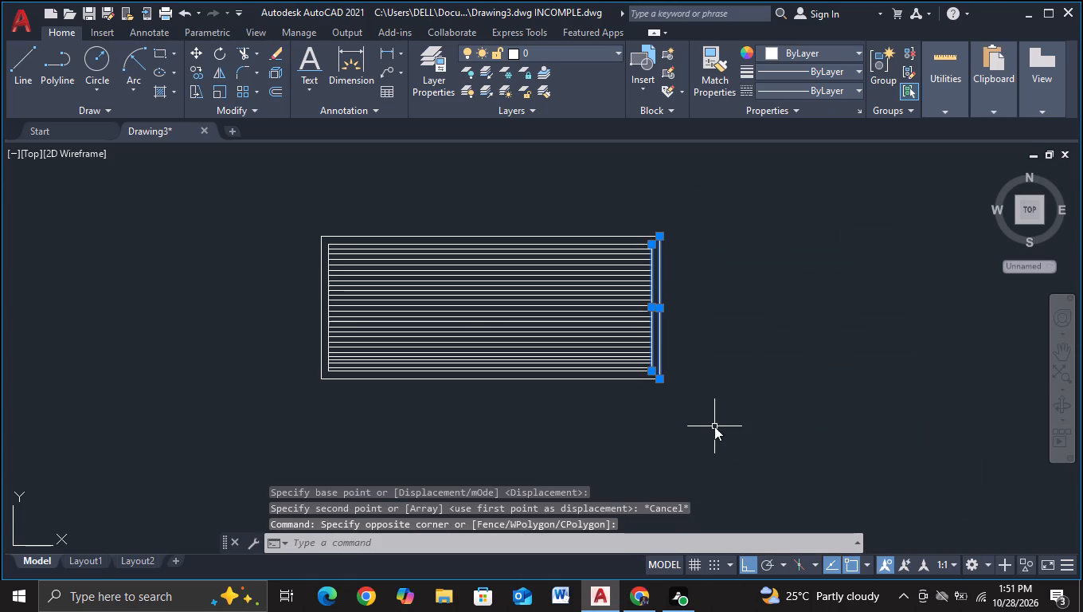
double_click(756, 465)
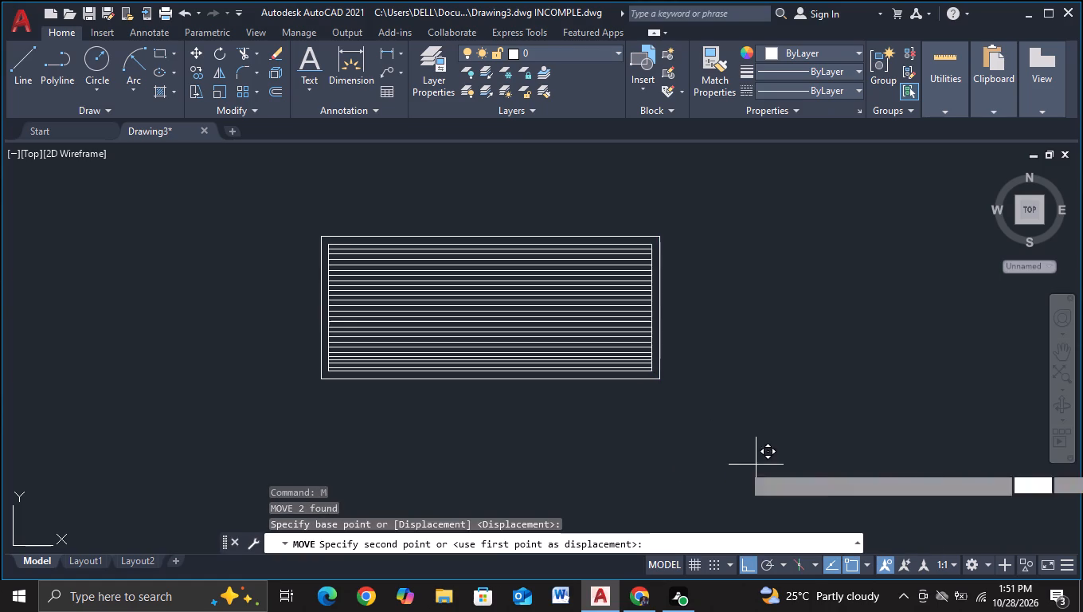
click(805, 467)
key(Escape)
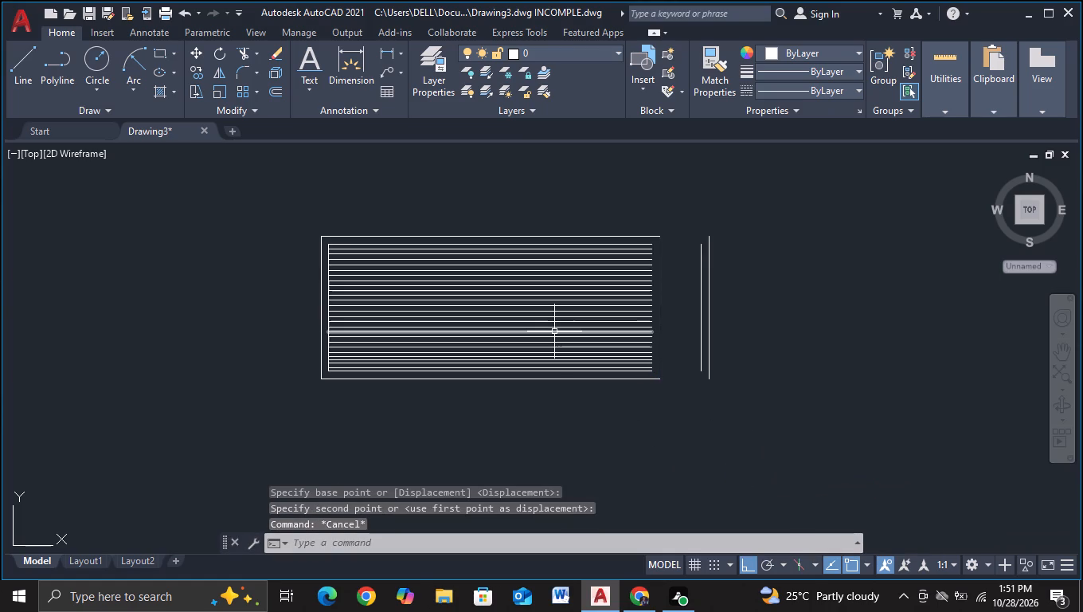
Extend all the horizontal lines, including the outer top and bottom lines, to the moved right-side verticals.
key(e)
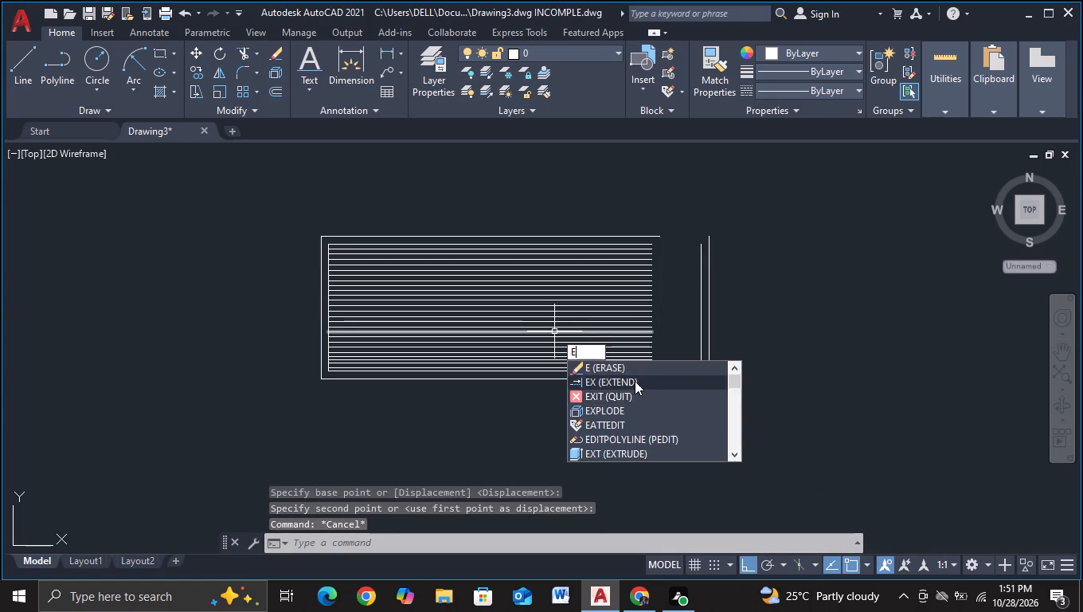
click(632, 381)
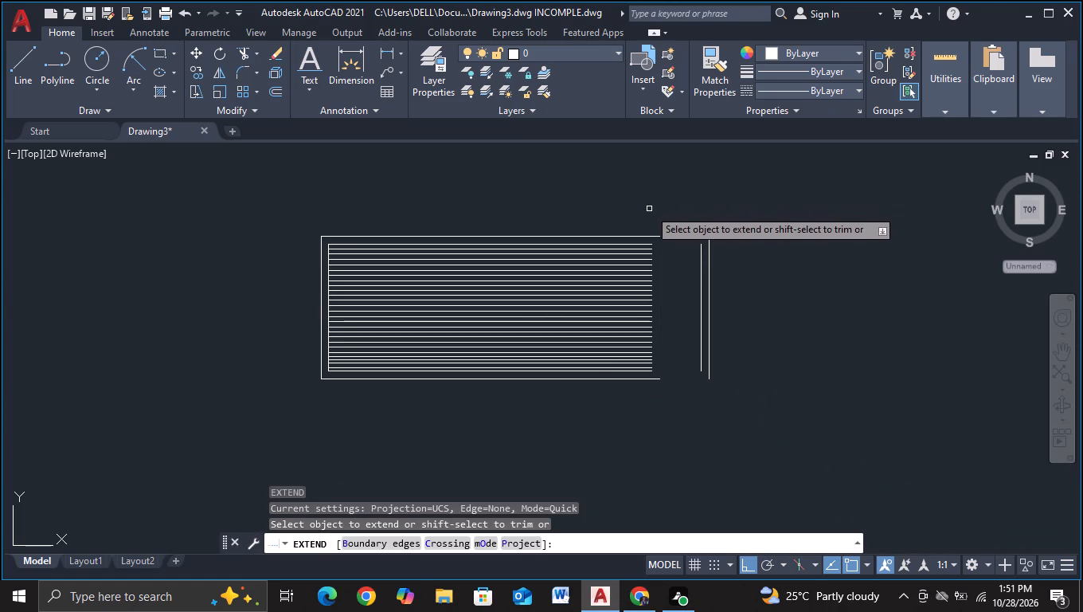
click(647, 221)
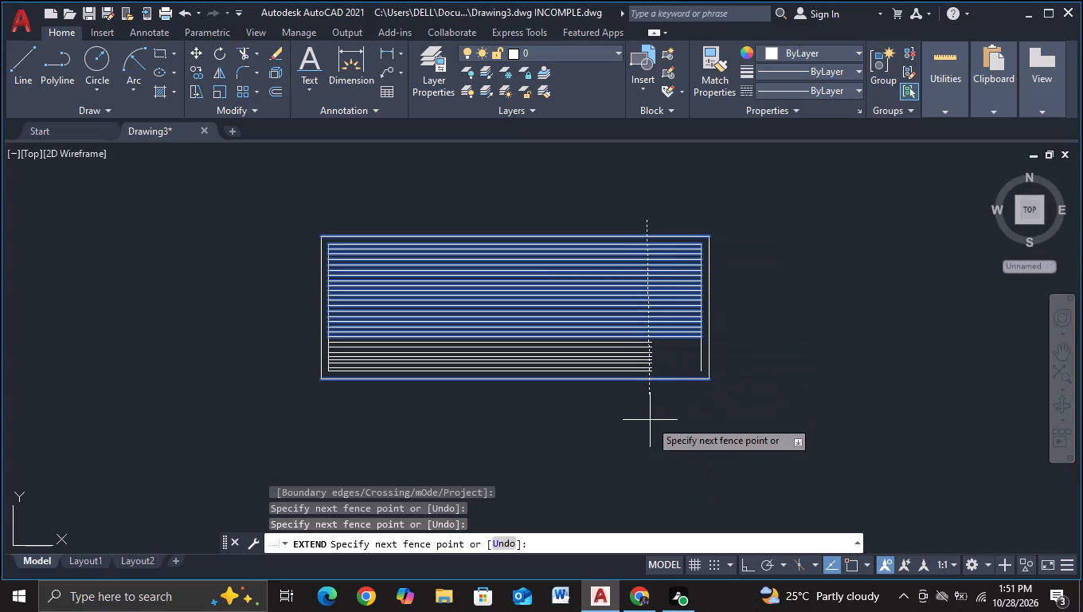
click(648, 428)
key(Escape)
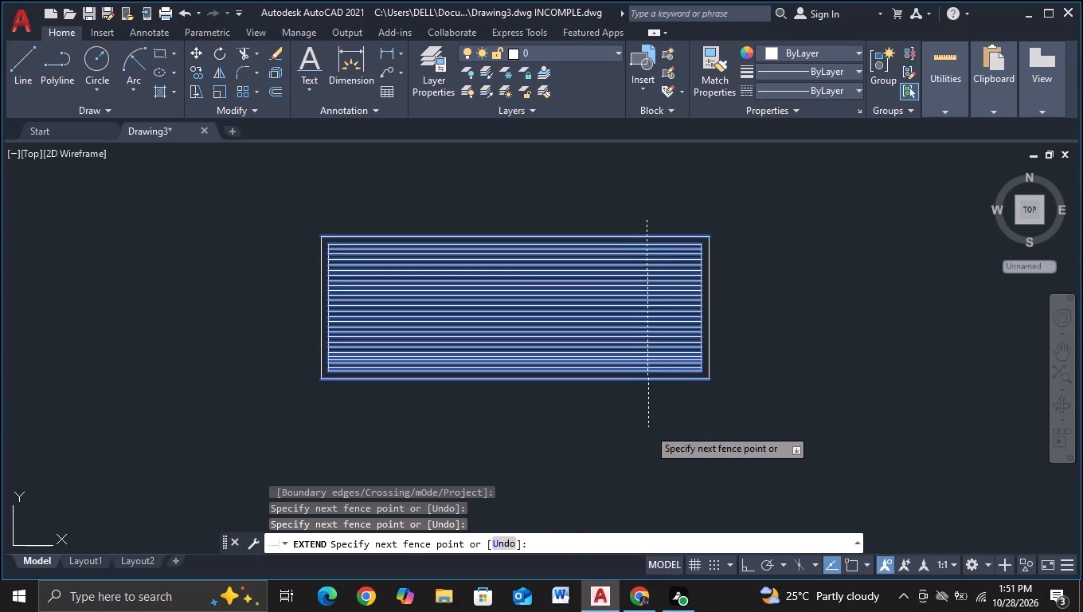
middle_drag(647, 427, 687, 427)
key(Escape)
middle_drag(624, 435, 645, 462)
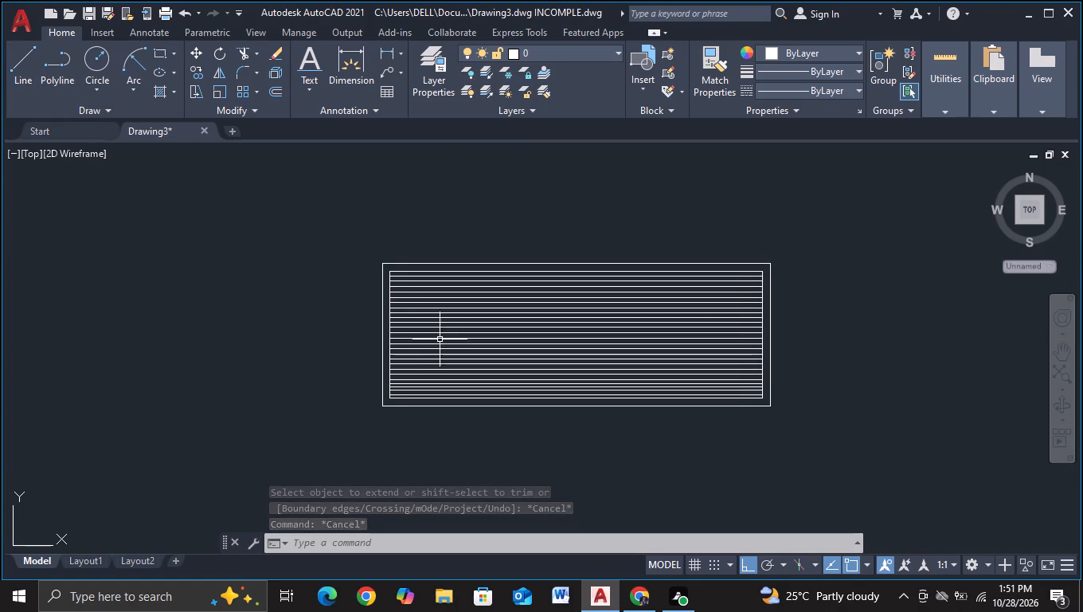
Copy the frame's inner left vertical line rightward as two close pairs, at about 117 and 125 units, and about 243 and 253 units.
scroll(444, 341, up, 1)
click(354, 330)
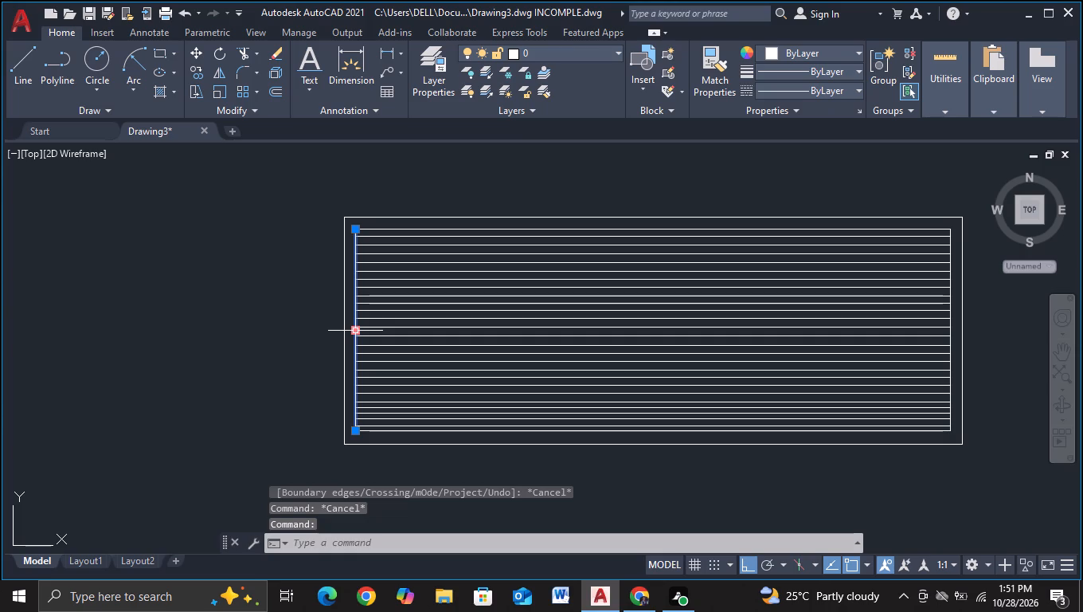
key(c)
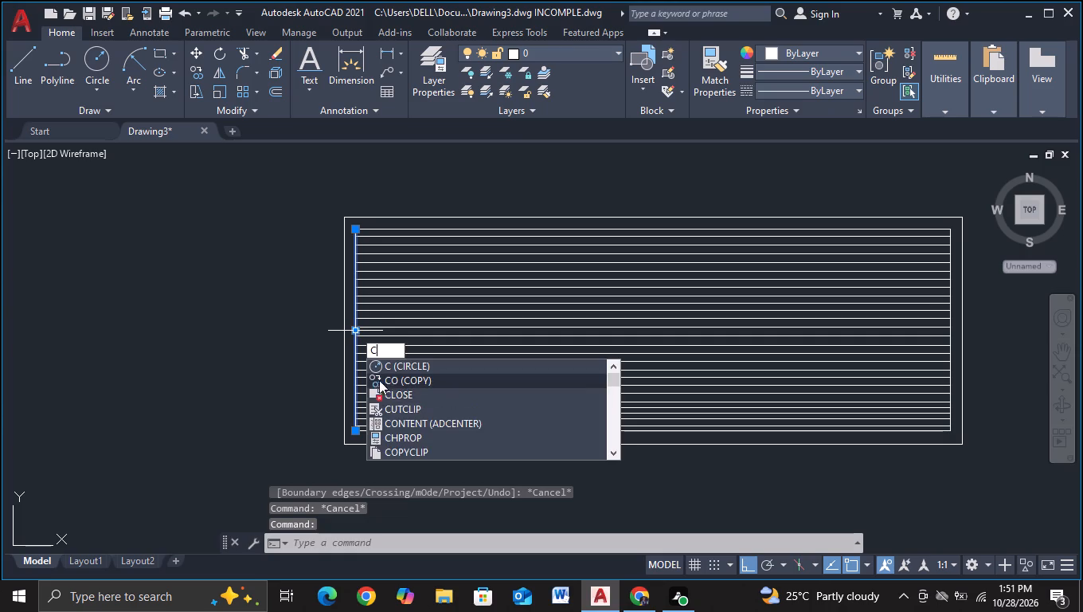
click(379, 380)
middle_drag(377, 465, 272, 417)
click(275, 439)
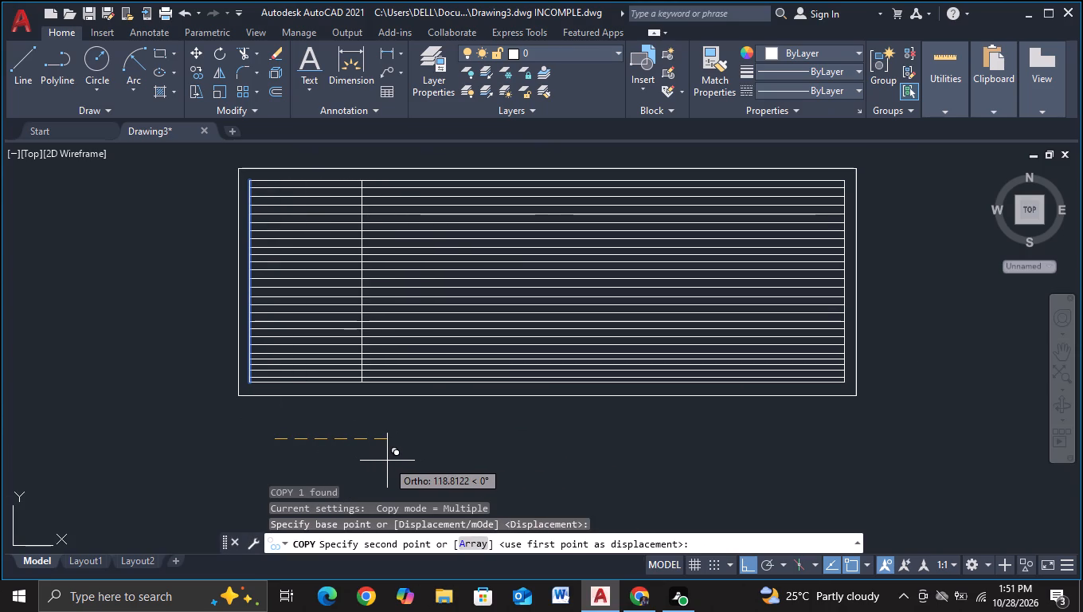
click(385, 460)
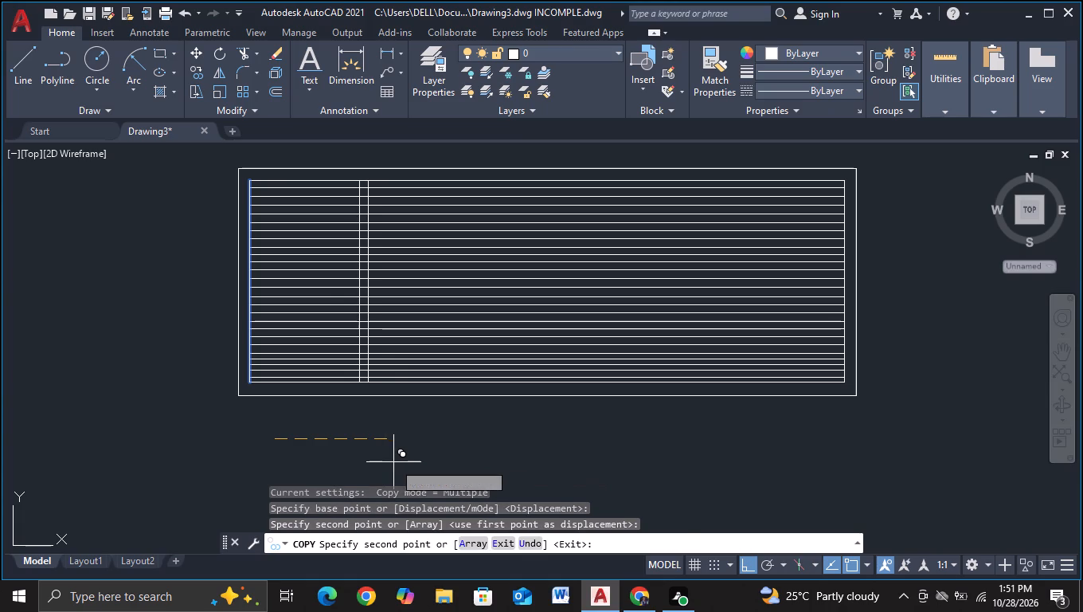
click(393, 462)
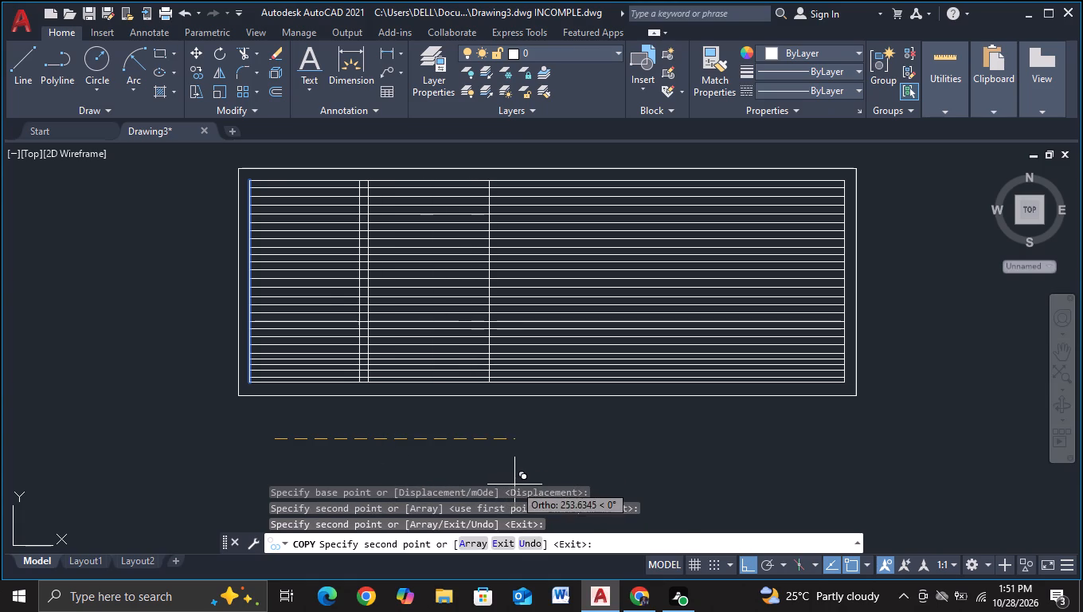
click(504, 484)
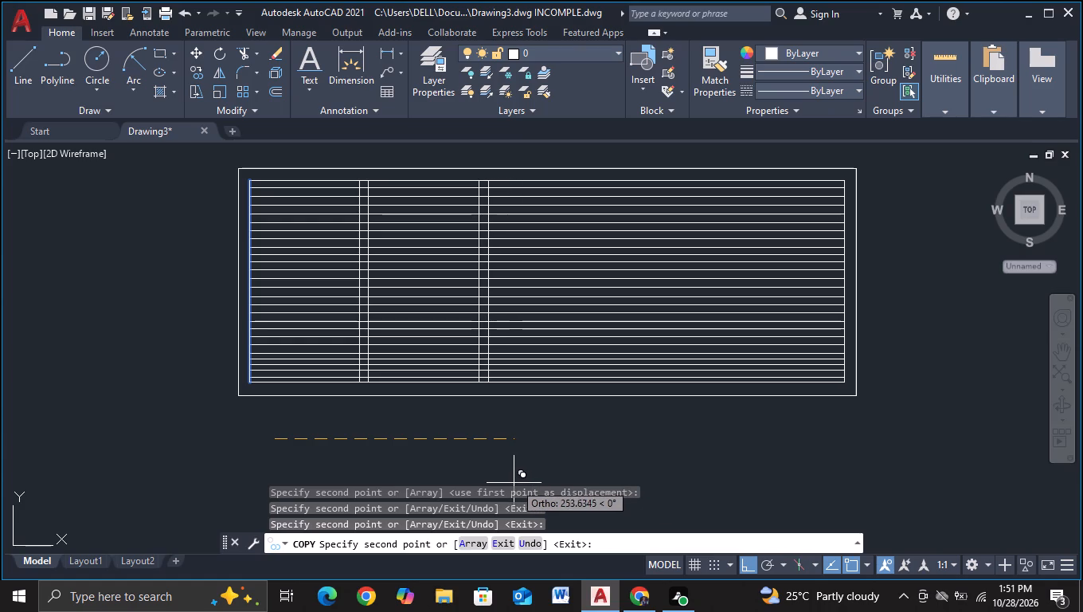
click(513, 484)
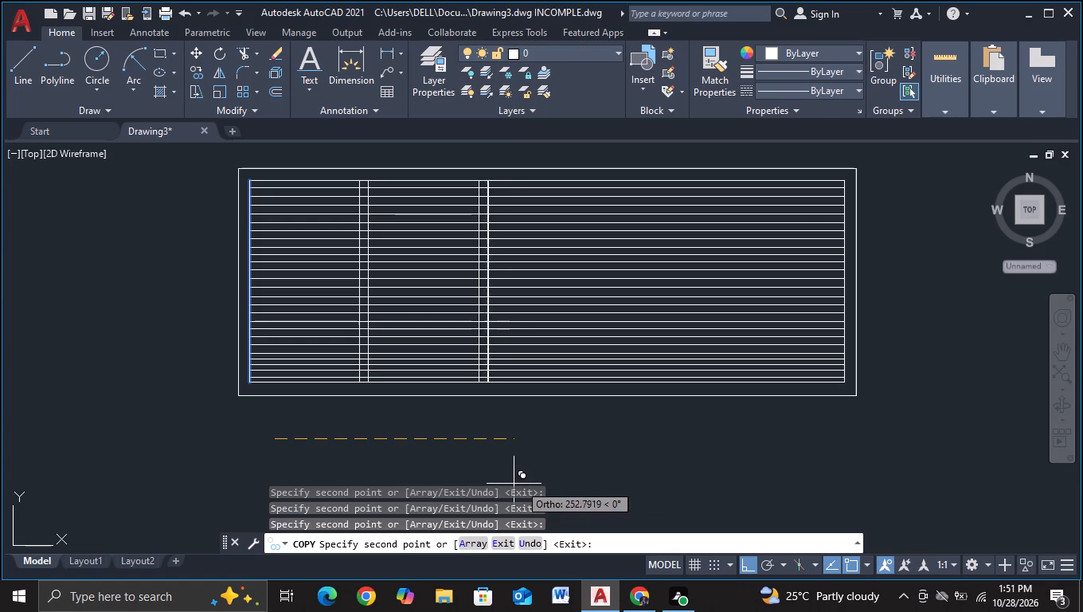
Place two more close pairs of the inner left vertical, at about 521 and 516 units, and about 400 and 405 units from it.
click(767, 486)
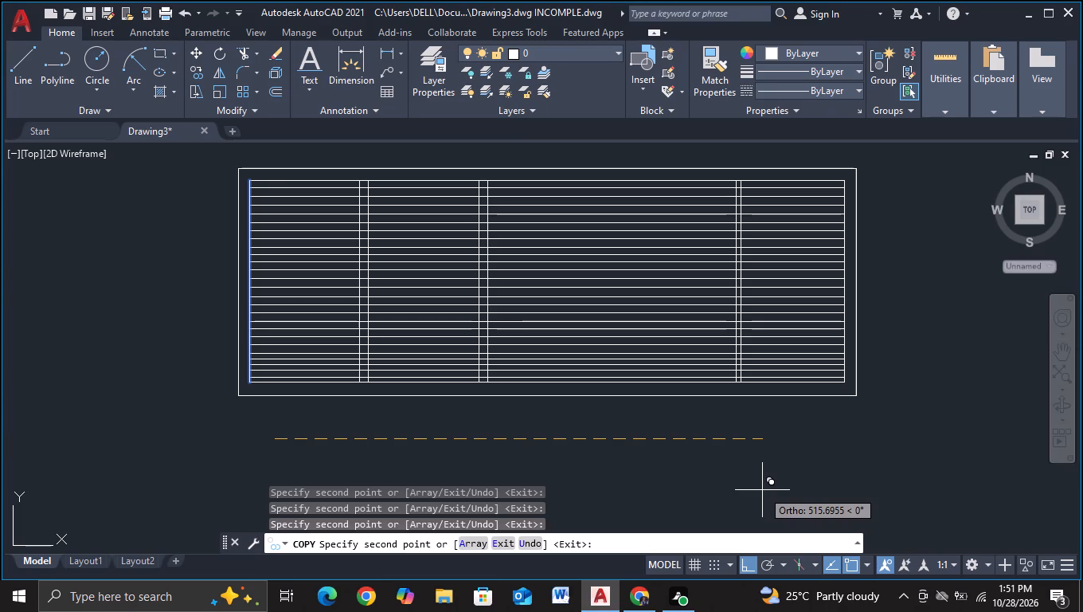
click(762, 490)
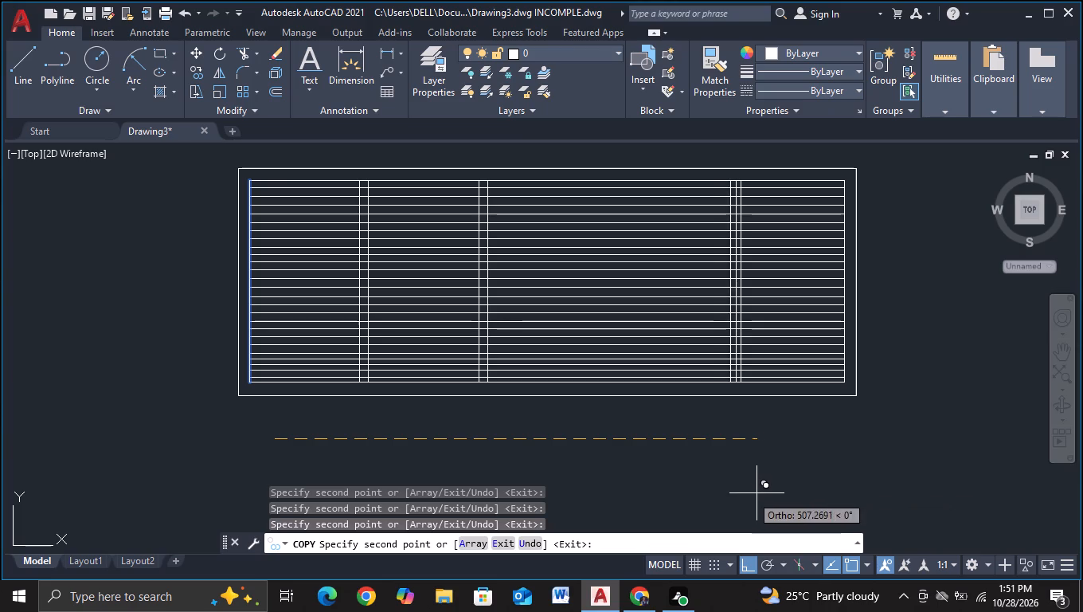
click(653, 503)
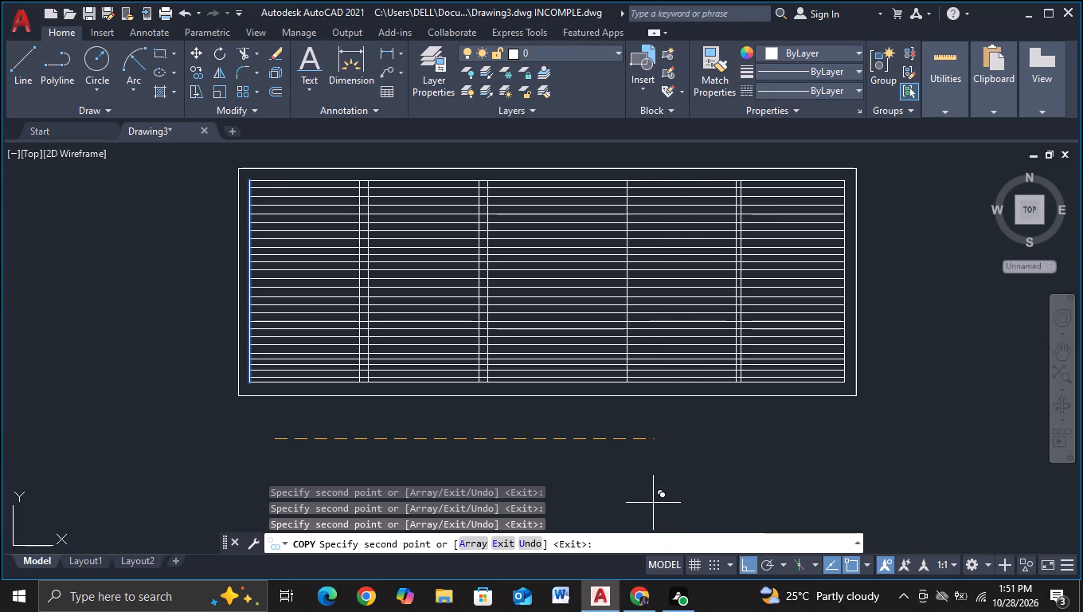
click(658, 503)
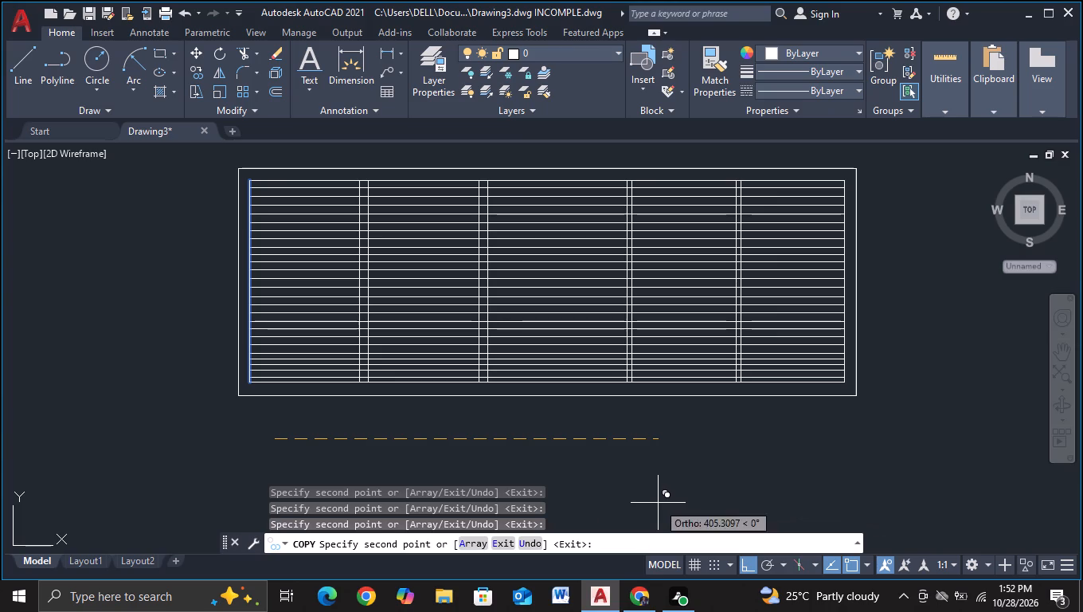
key(Escape)
Move the two rightmost vertical pairs and the frame's two right-side lines about 117 units to the right.
scroll(672, 488, down, 1)
middle_drag(672, 488, 685, 433)
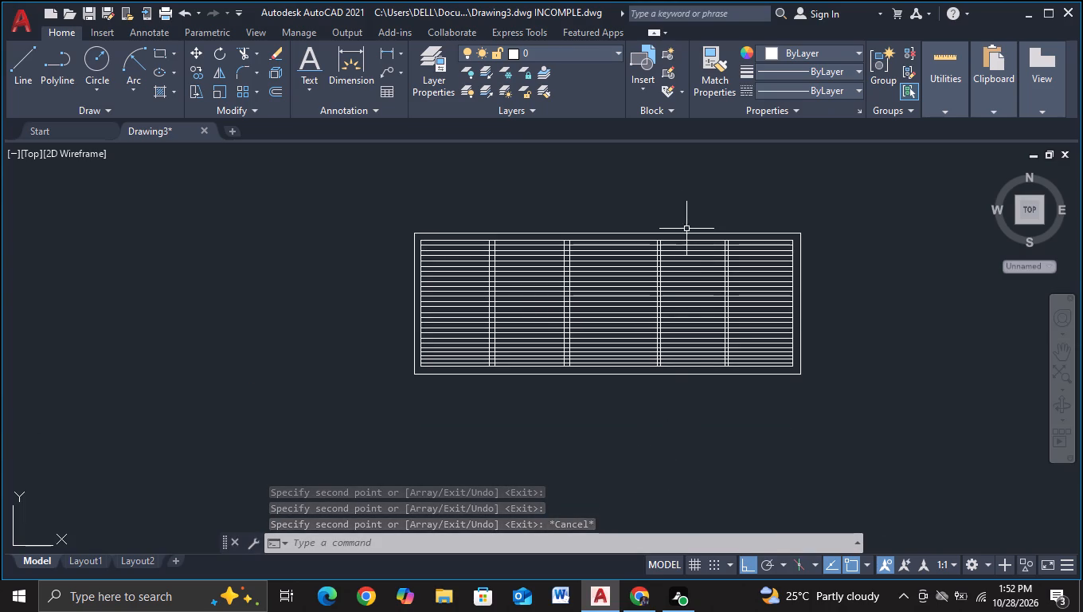
click(634, 199)
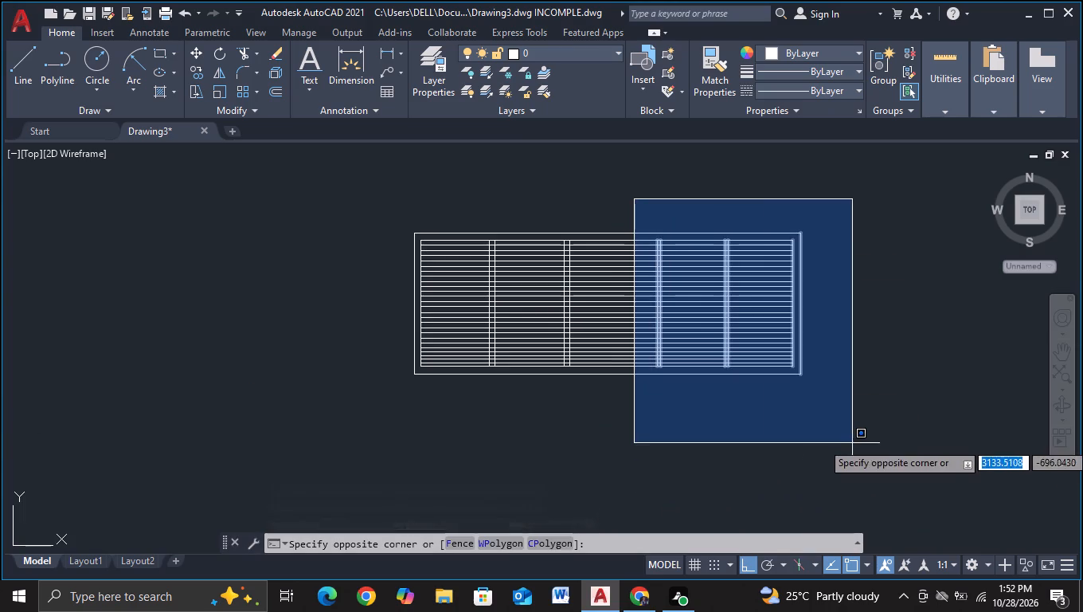
click(865, 439)
key(m)
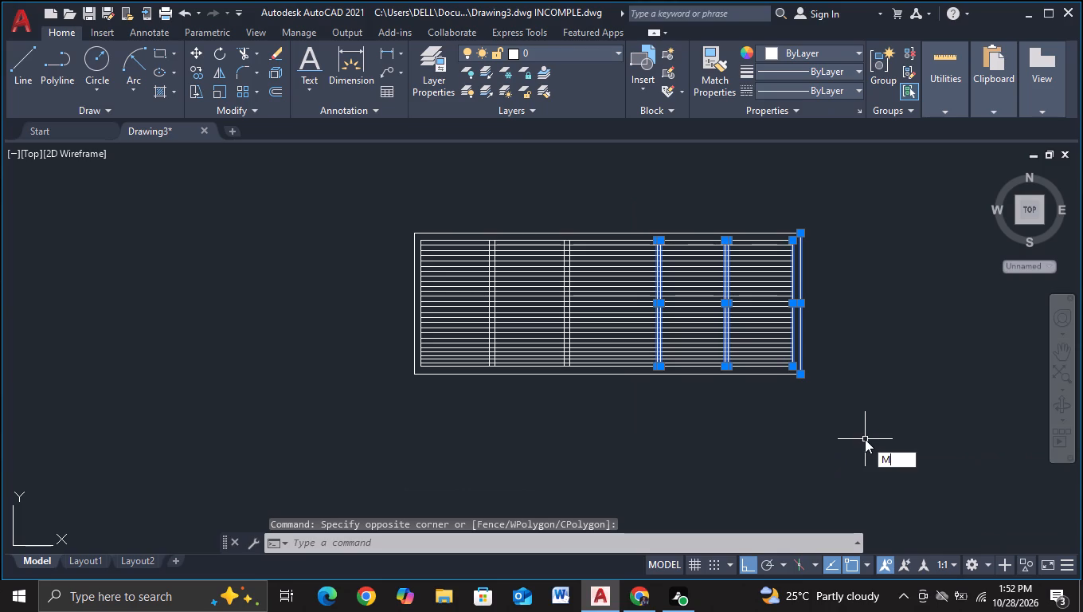
click(880, 477)
click(782, 489)
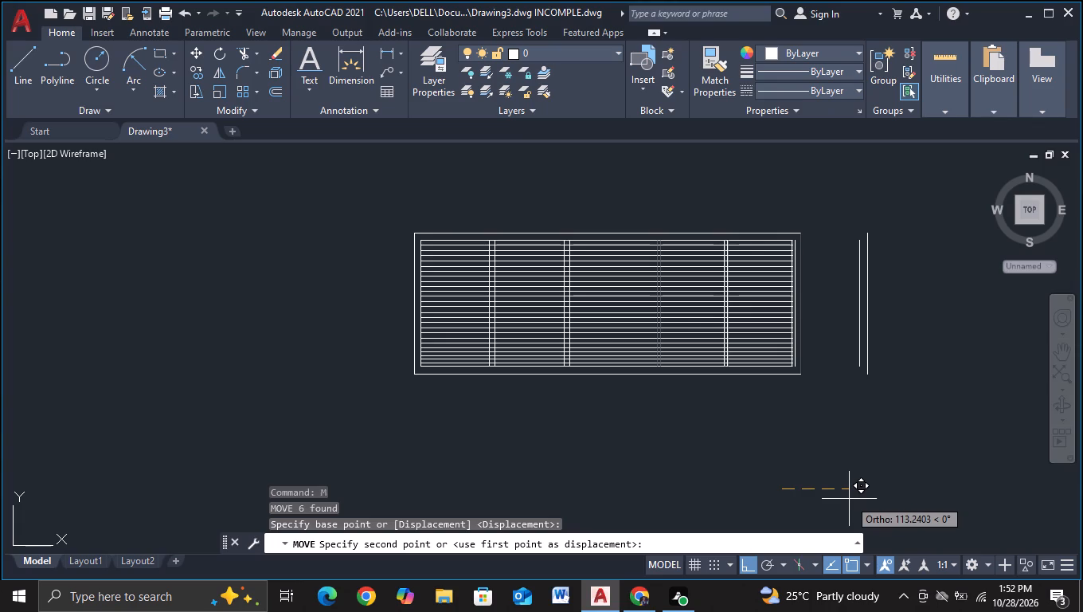
click(851, 499)
key(Escape)
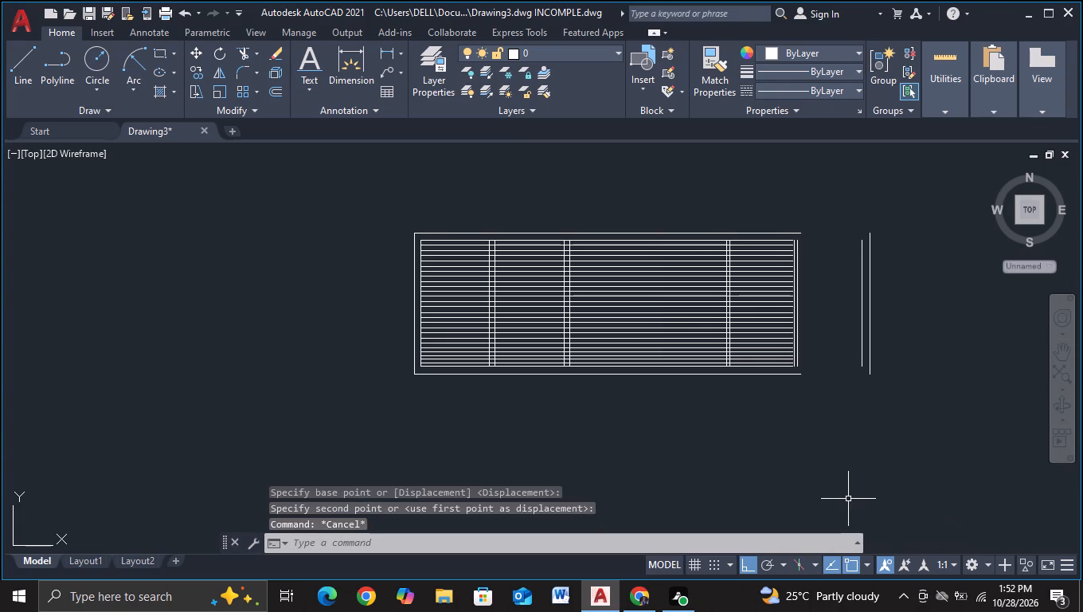
Extend all the horizontal lines, including the outer top and bottom lines, to the frame's two moved right-side verticals.
key(e)
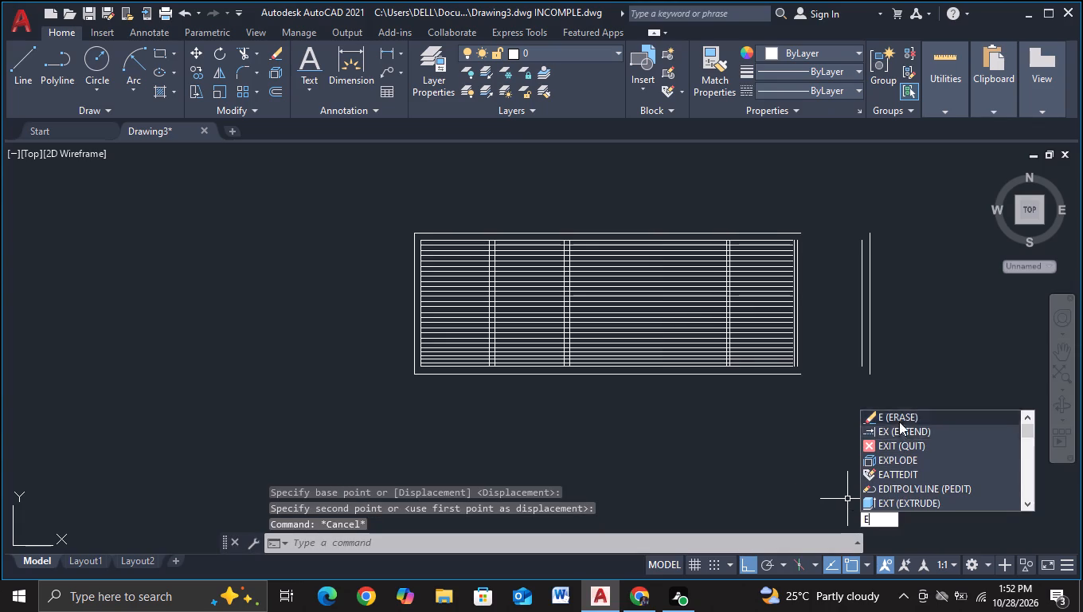
click(897, 431)
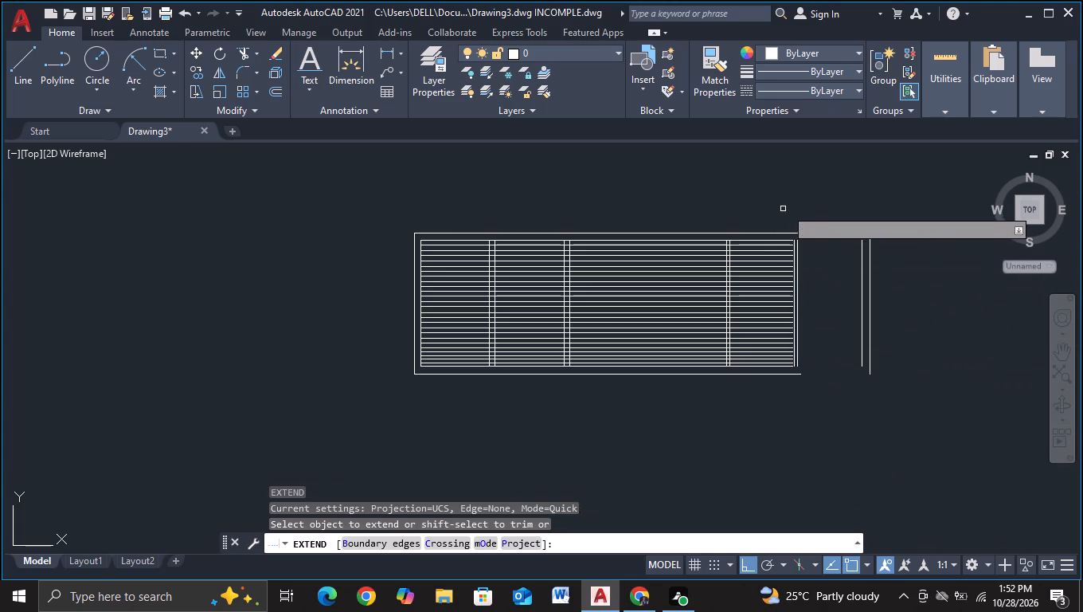
click(788, 209)
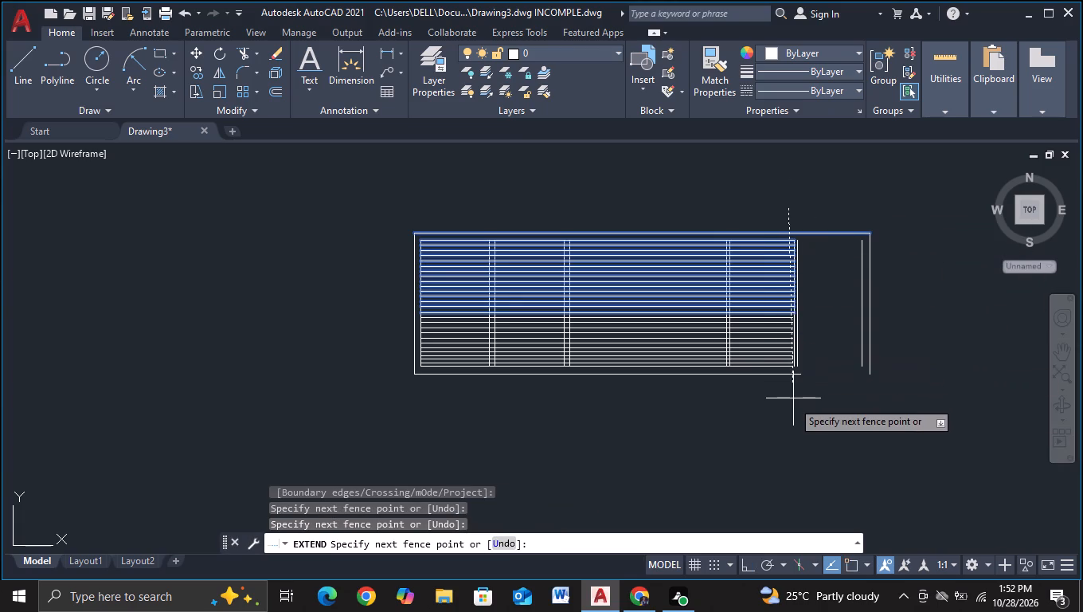
click(780, 426)
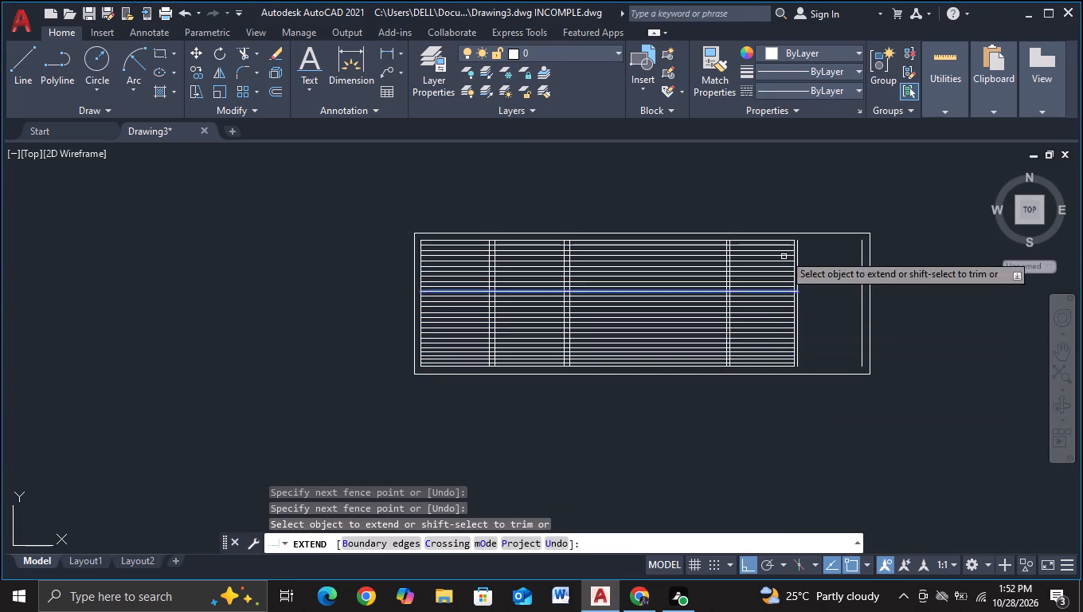
scroll(783, 235, up, 2)
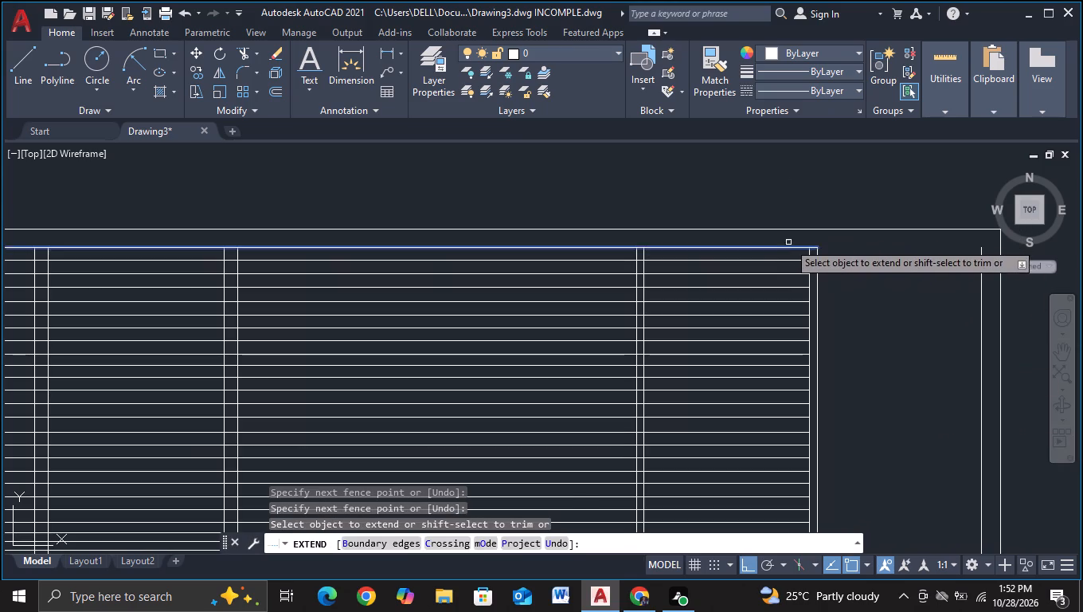
click(789, 241)
scroll(776, 412, down, 2)
middle_drag(776, 436, 768, 422)
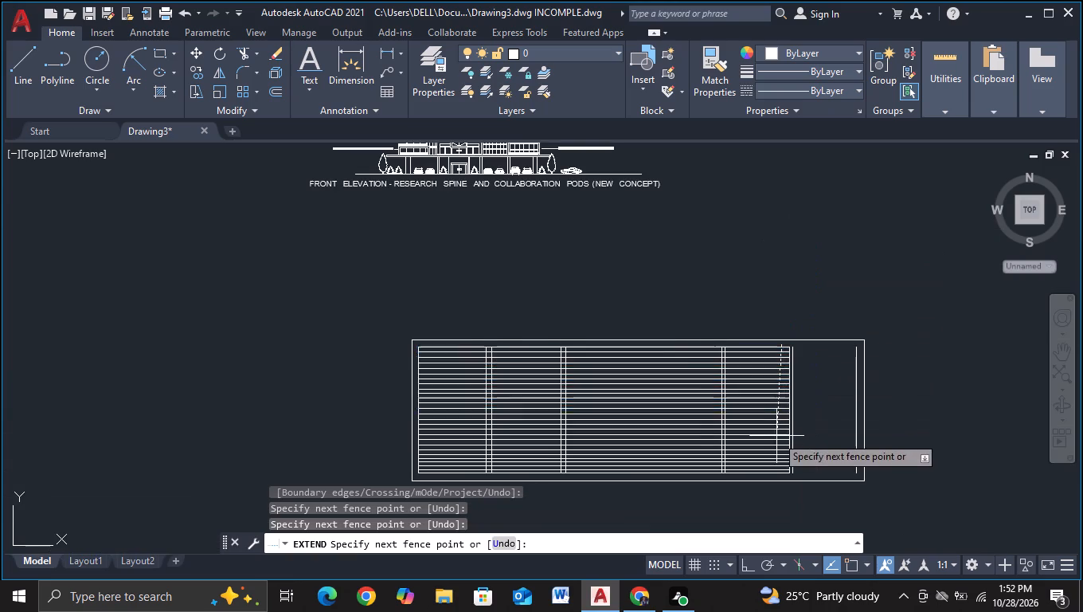
middle_drag(768, 422, 673, 347)
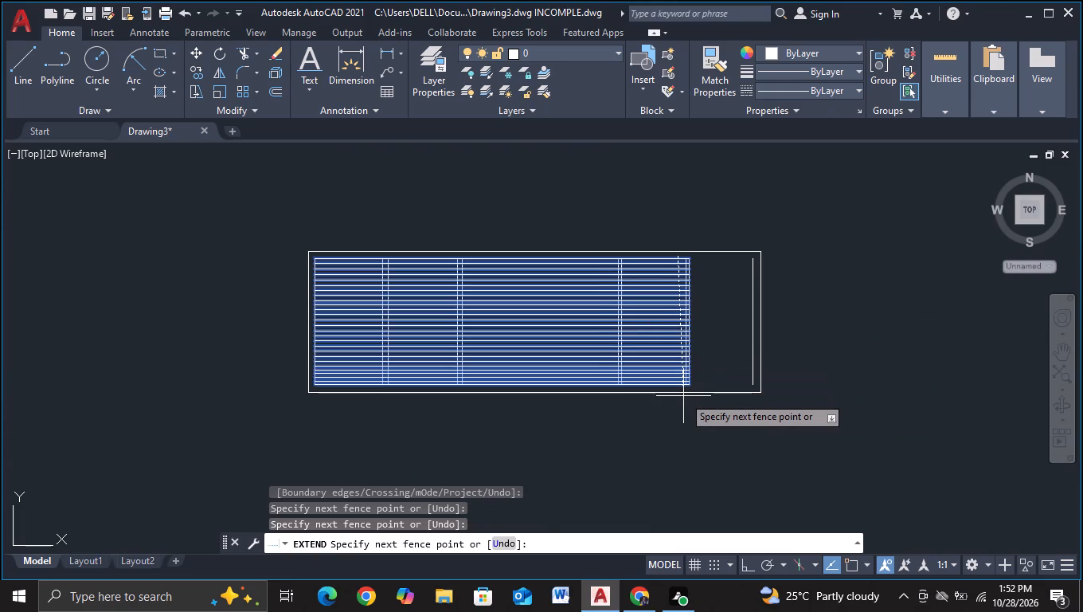
click(683, 396)
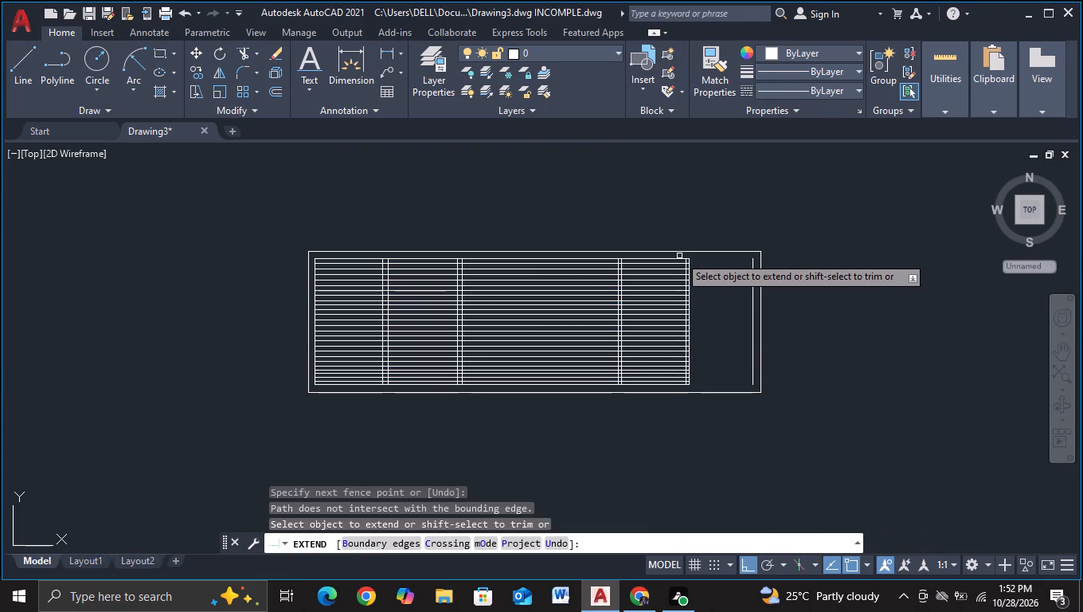
click(679, 256)
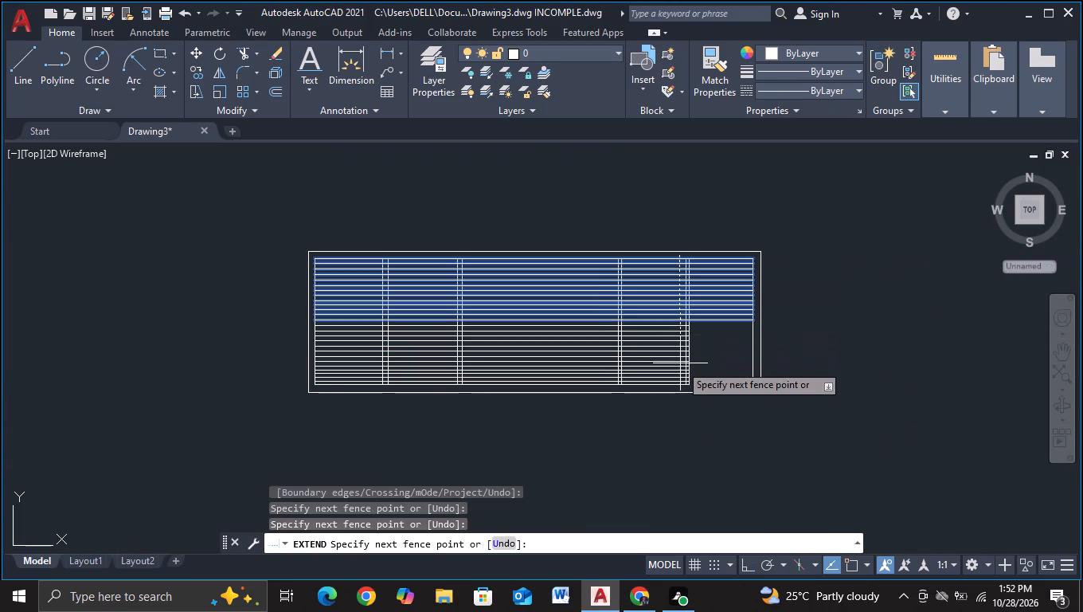
click(679, 390)
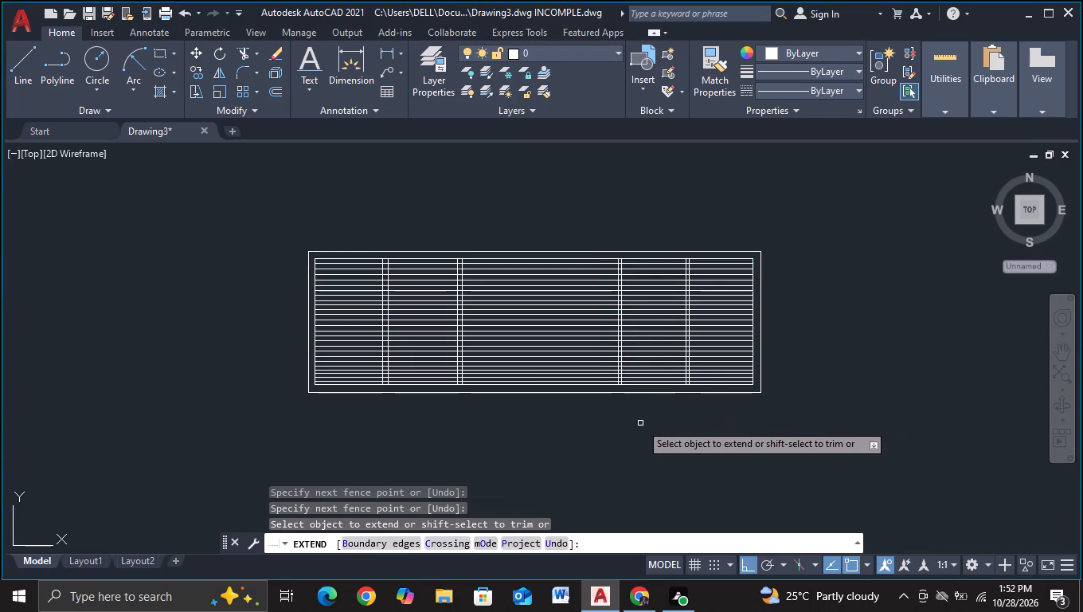
key(Escape)
Copy the third close vertical pair about 140 units to the left, into the wide middle bay, with object snap off.
scroll(642, 341, up, 4)
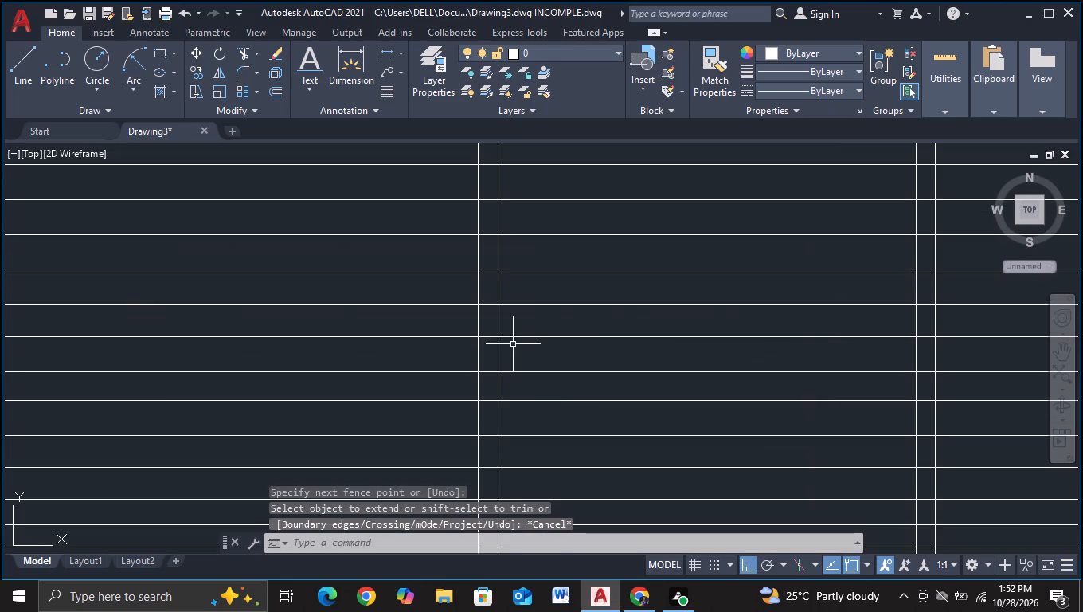
click(524, 359)
click(440, 358)
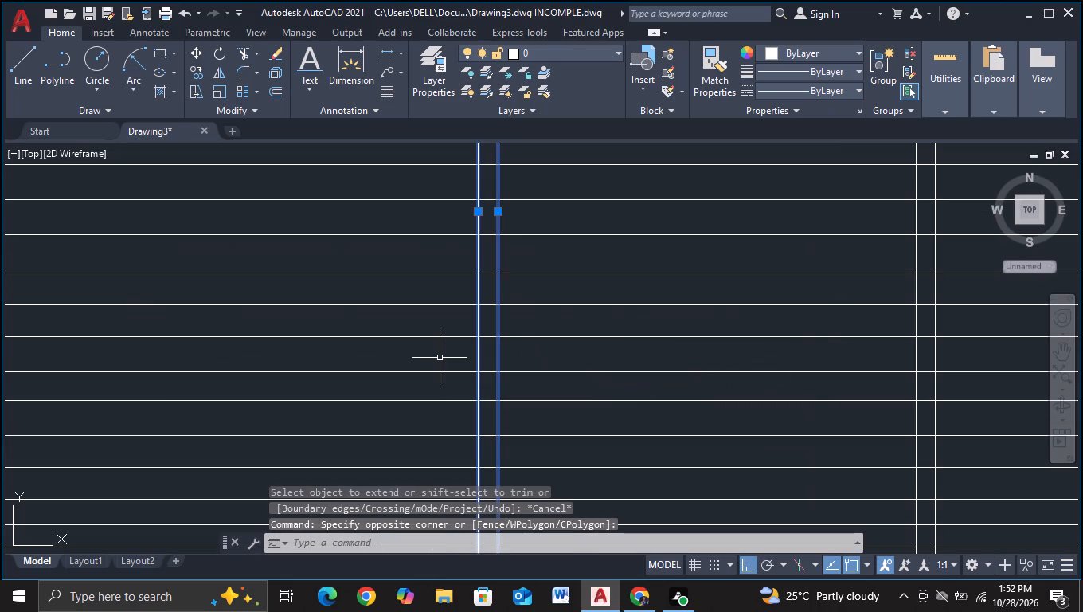
key(c)
double_click(519, 404)
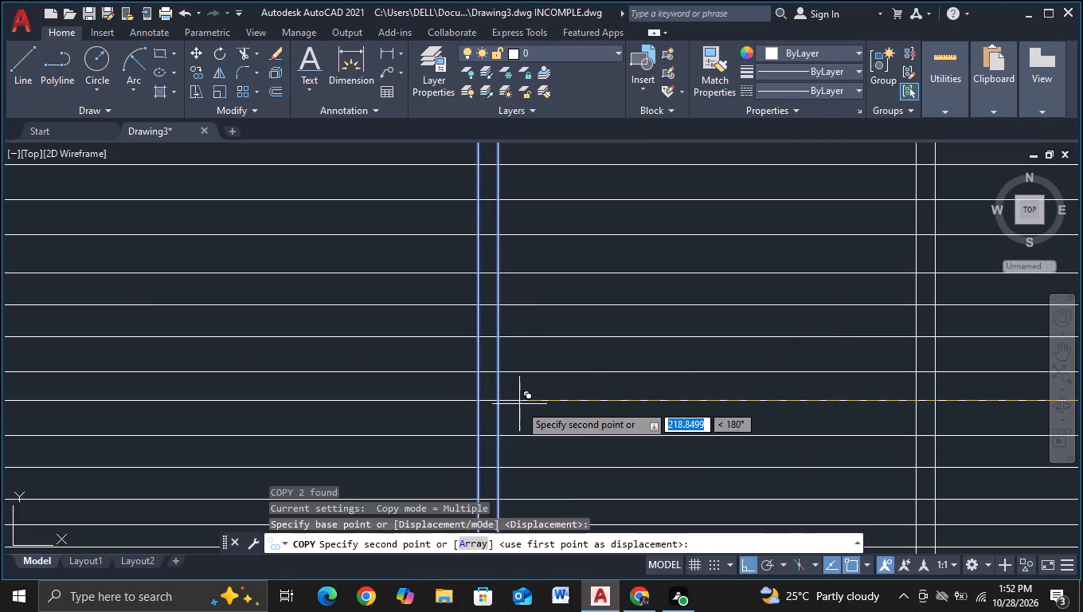
scroll(409, 396, down, 3)
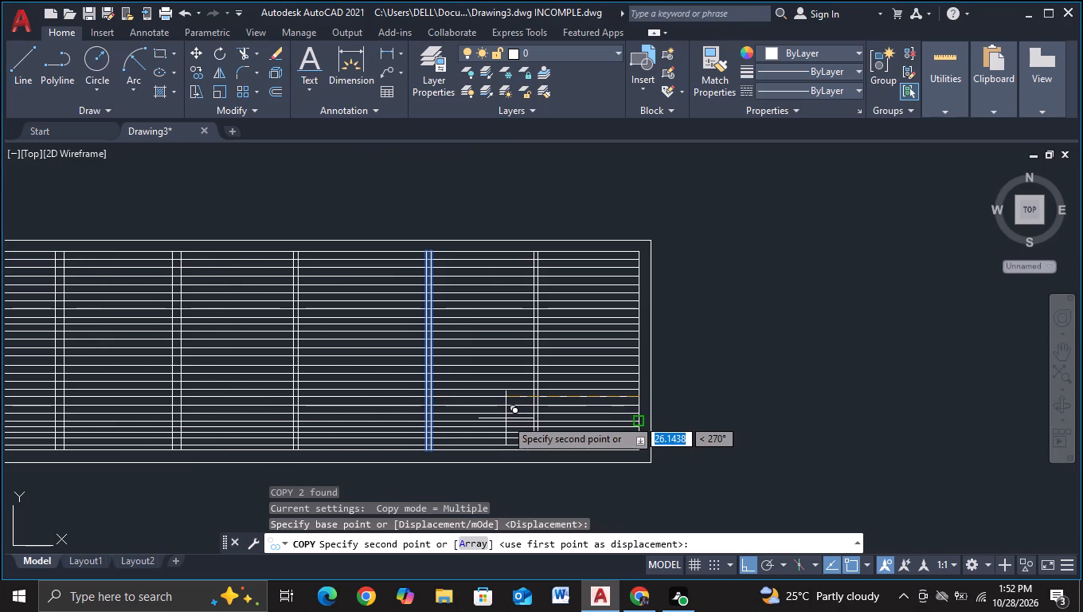
key(F3)
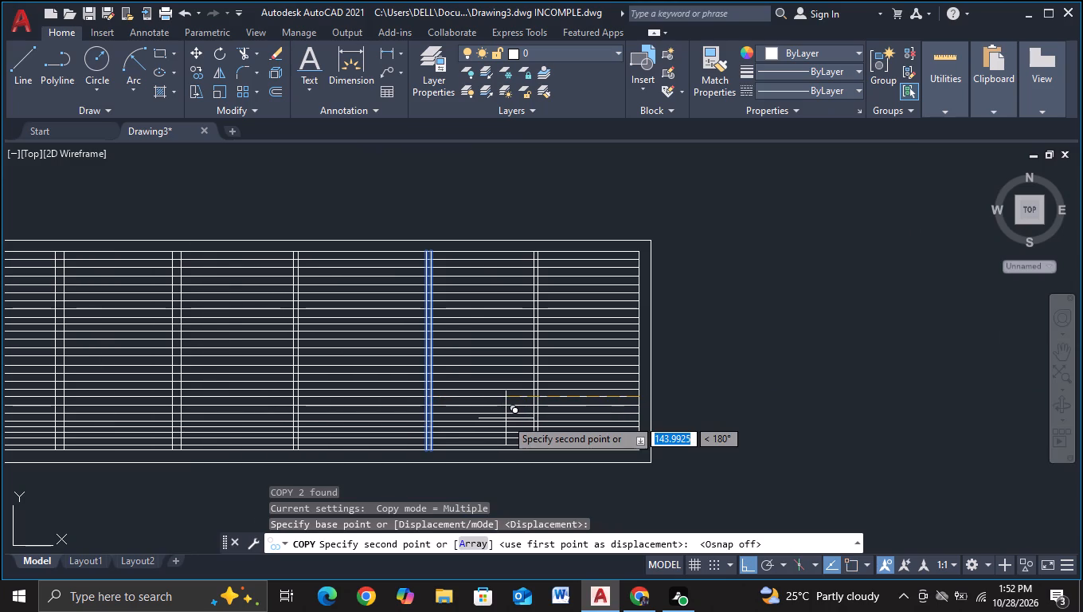
click(509, 419)
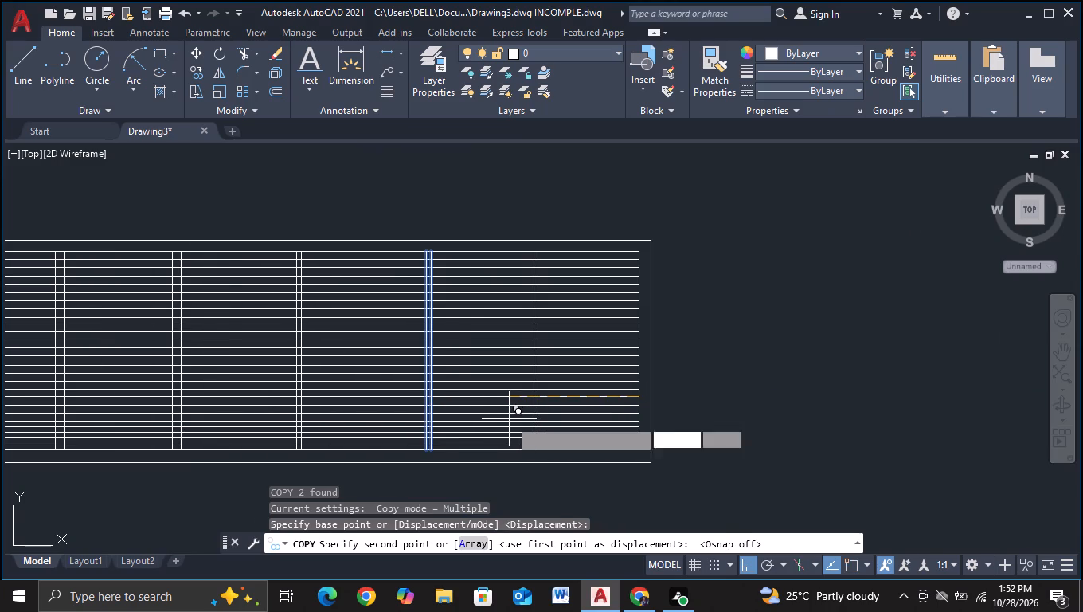
key(Escape)
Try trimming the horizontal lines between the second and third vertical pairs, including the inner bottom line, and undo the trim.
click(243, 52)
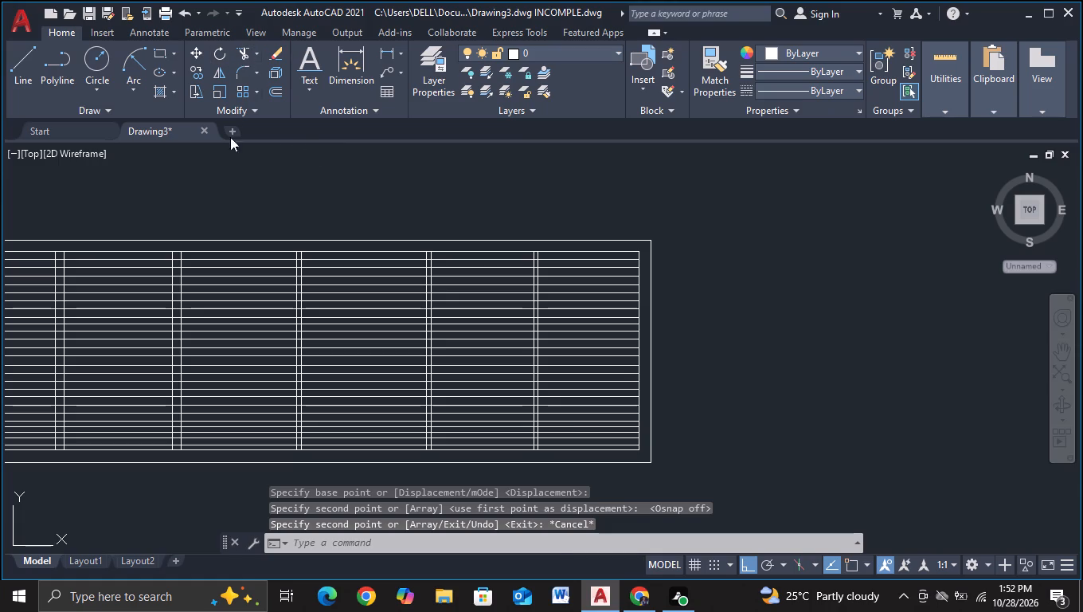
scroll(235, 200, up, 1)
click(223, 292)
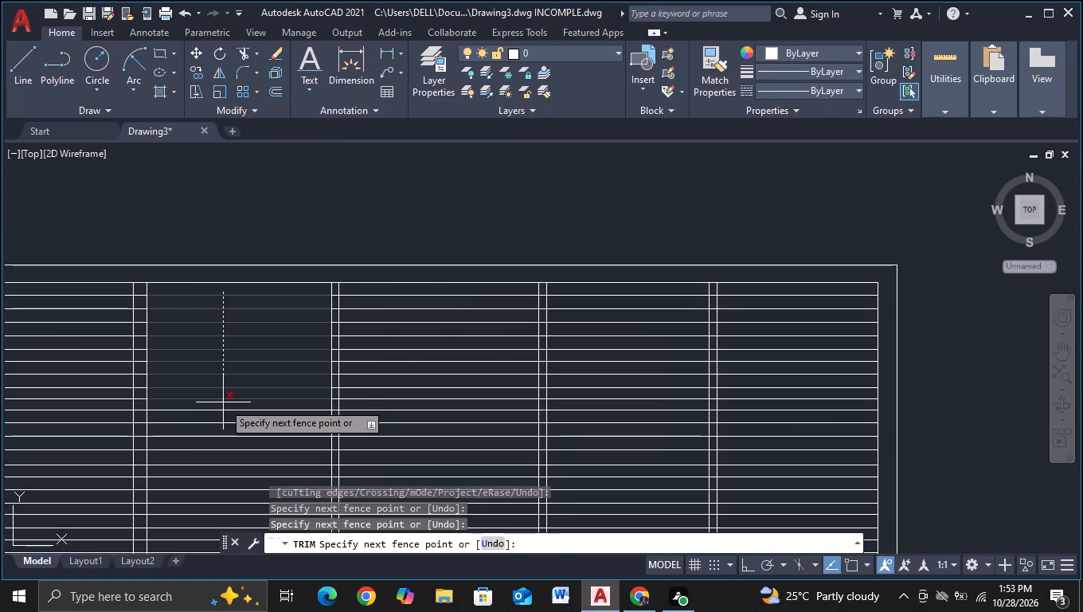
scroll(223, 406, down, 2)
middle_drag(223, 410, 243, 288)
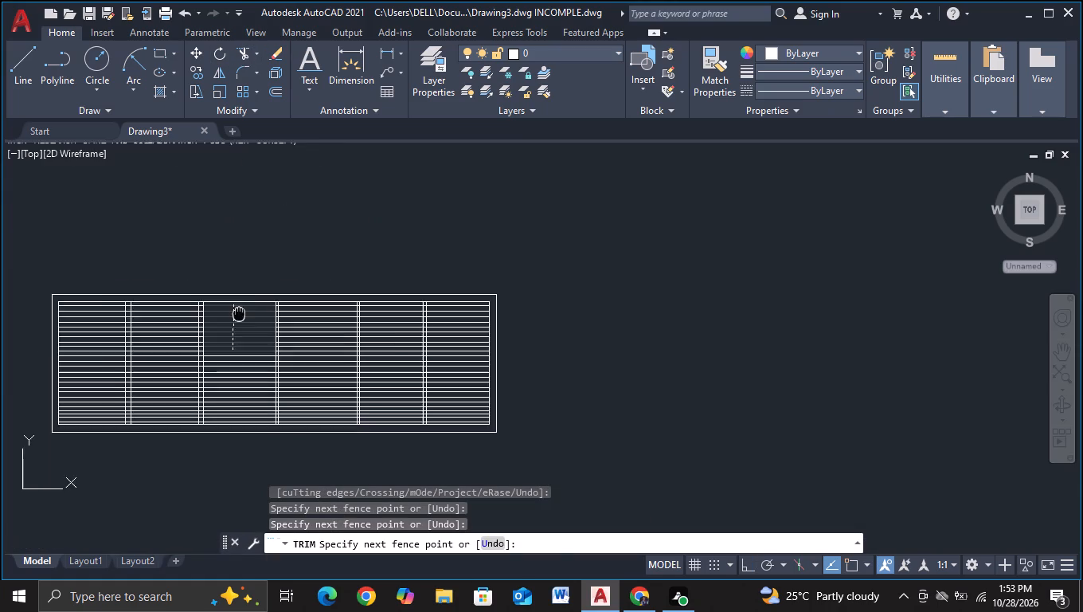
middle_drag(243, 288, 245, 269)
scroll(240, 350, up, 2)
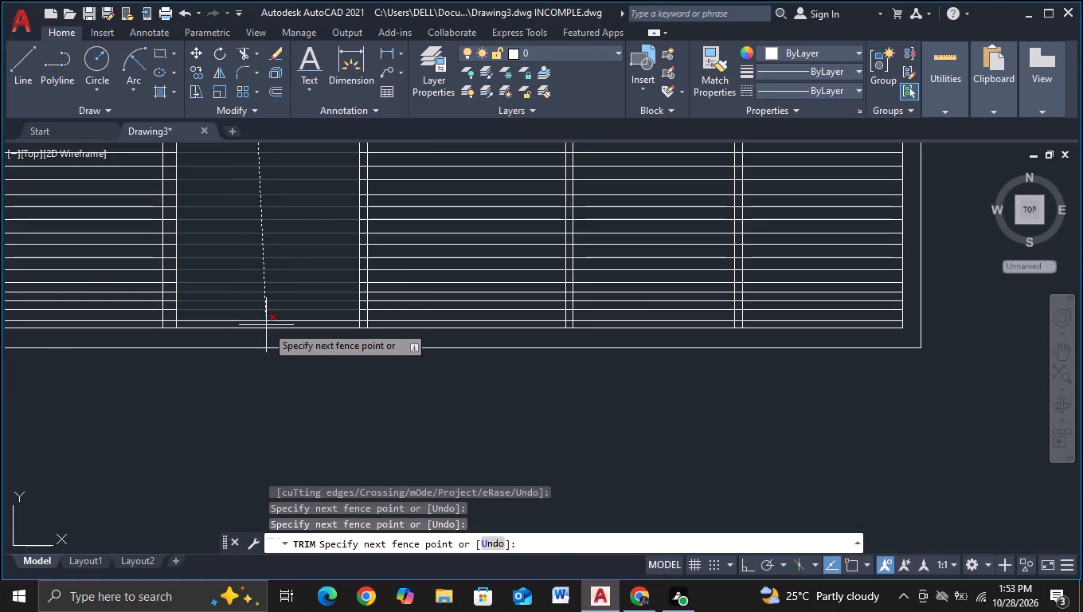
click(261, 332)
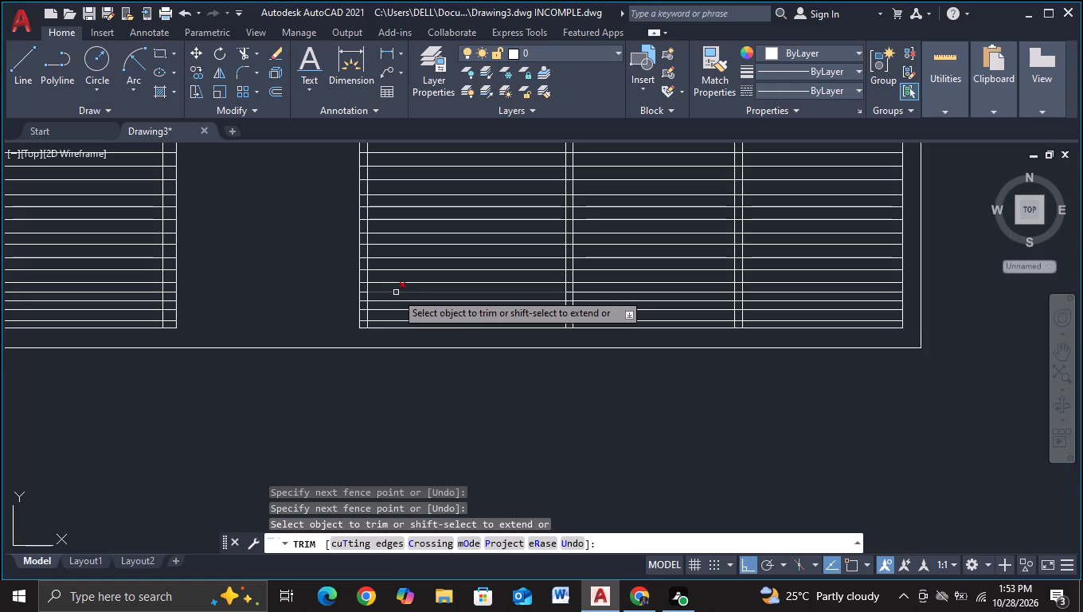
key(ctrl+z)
Trim away the horizontal lines between the second and third vertical pairs, keeping the inner top and bottom frame lines.
scroll(238, 248, up, 1)
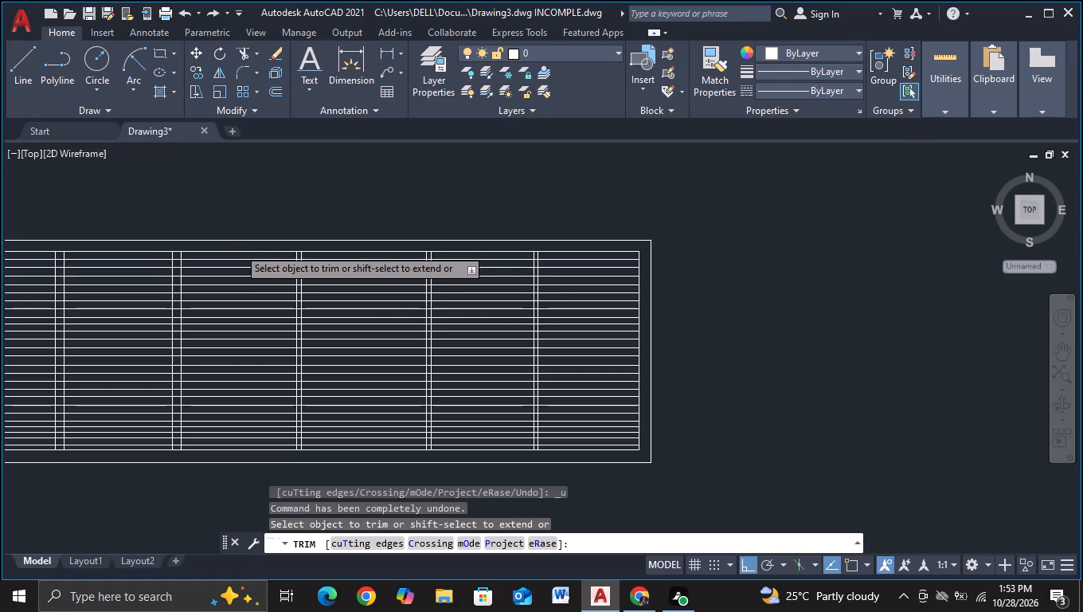
scroll(238, 248, up, 1)
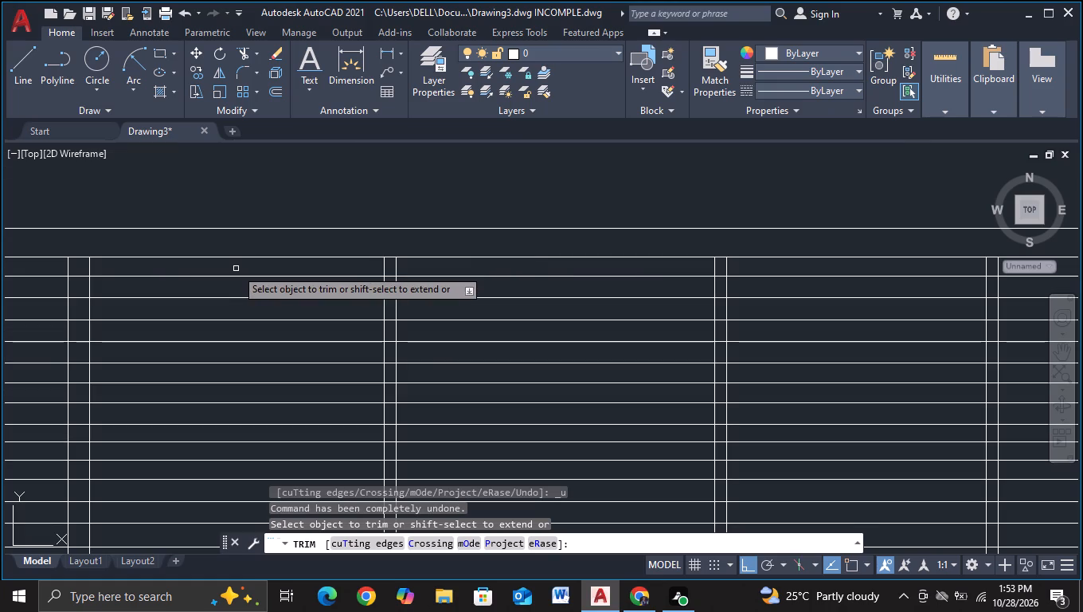
click(236, 269)
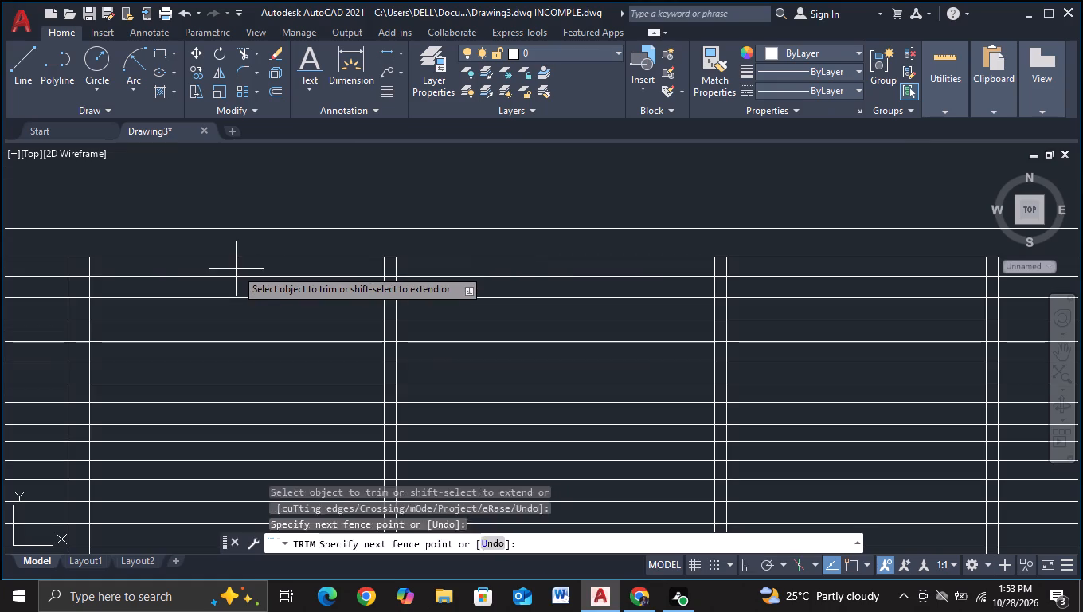
scroll(213, 375, down, 2)
middle_drag(213, 375, 211, 273)
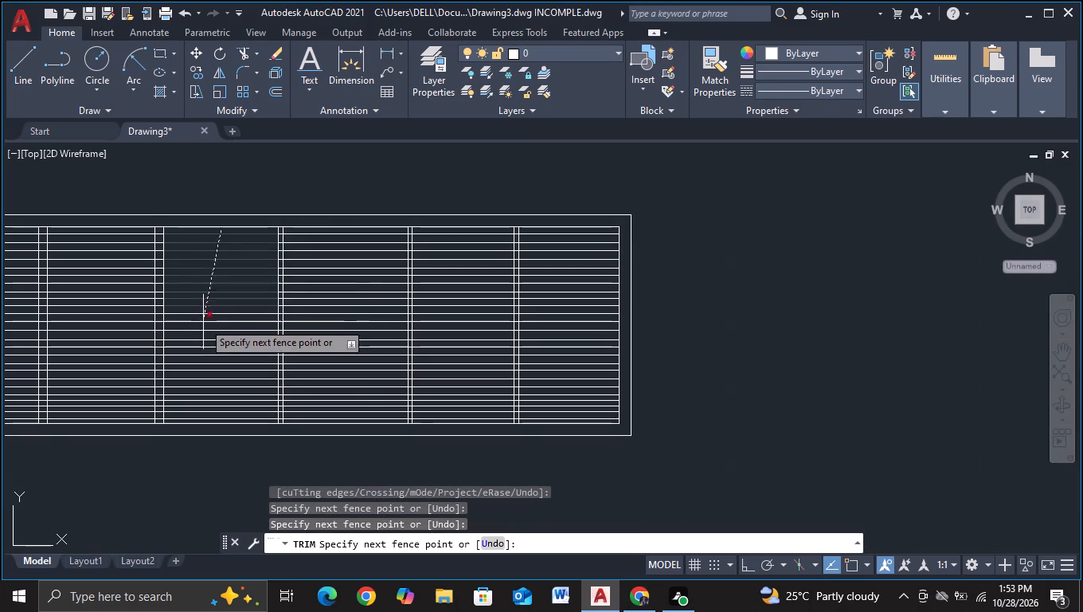
scroll(214, 379, up, 3)
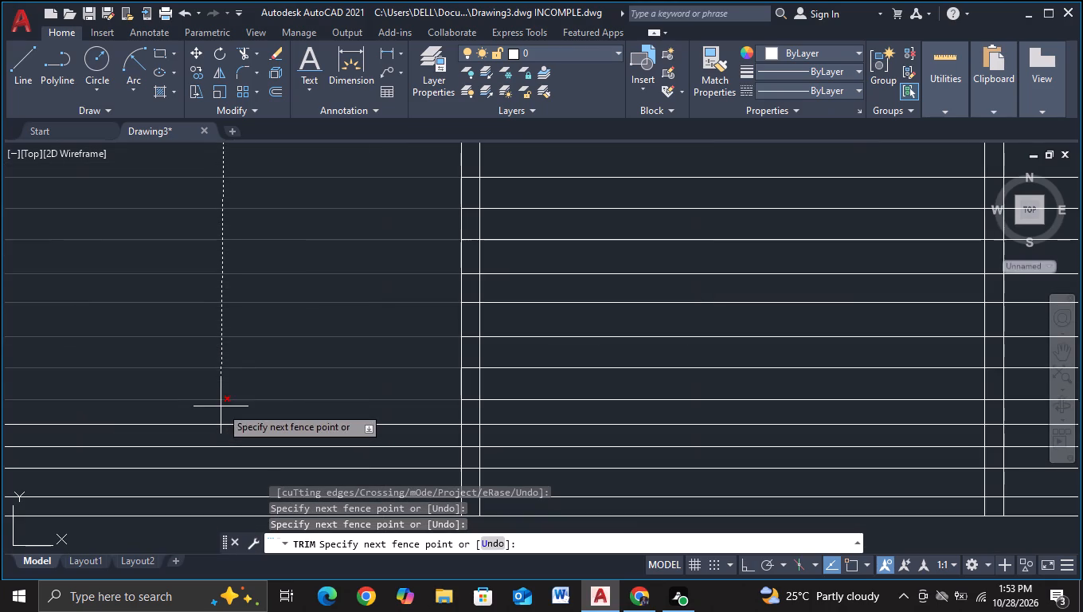
middle_drag(217, 430, 232, 343)
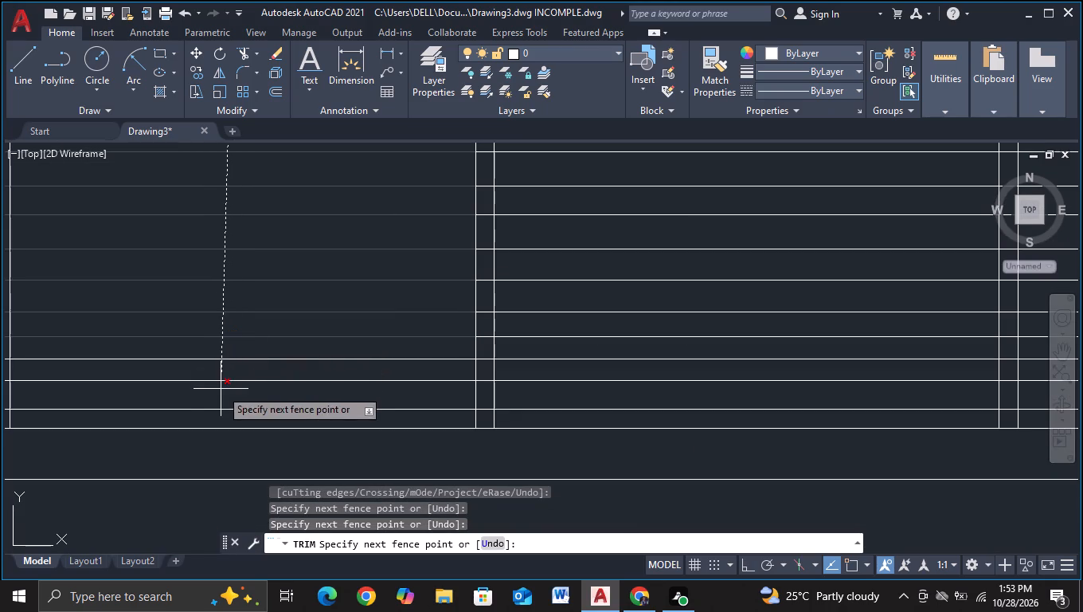
click(220, 414)
scroll(301, 338, down, 2)
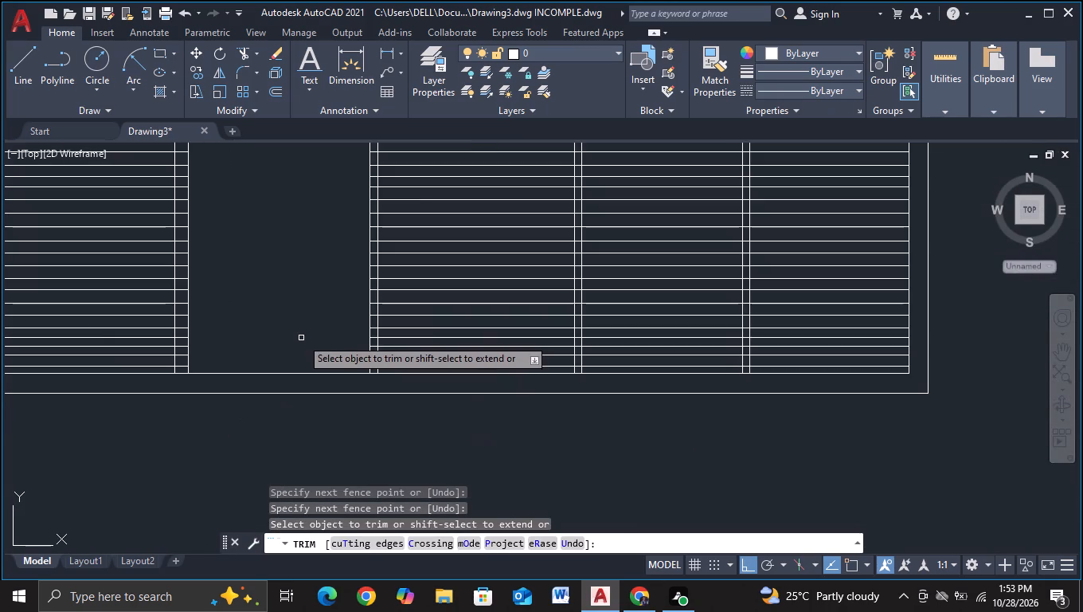
Trim away the horizontal lines between the third and fourth vertical pairs, keeping the inner top and bottom frame lines.
middle_drag(301, 339, 263, 463)
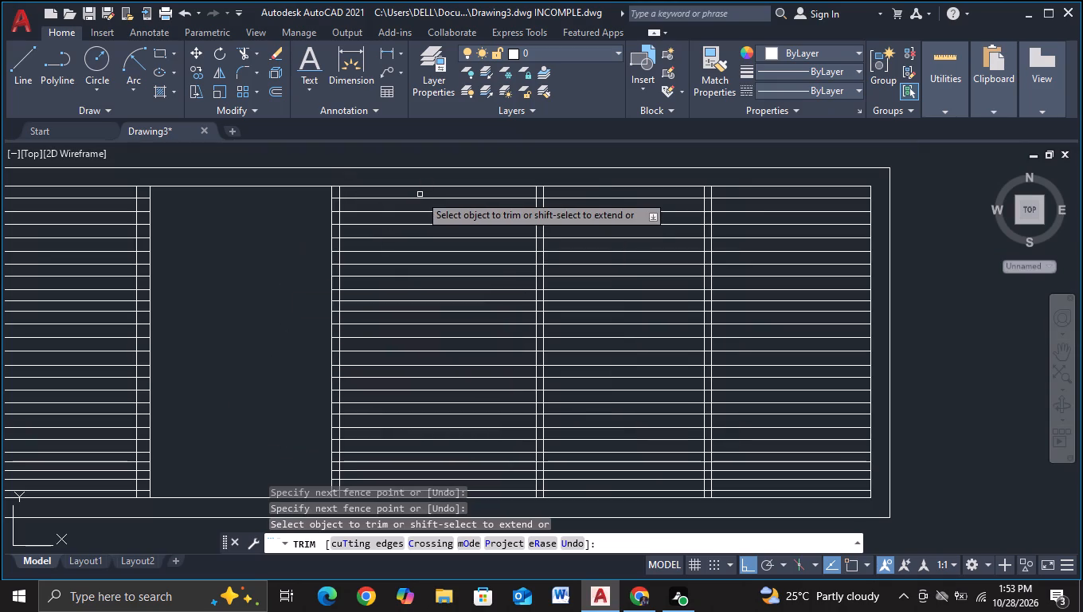
click(420, 194)
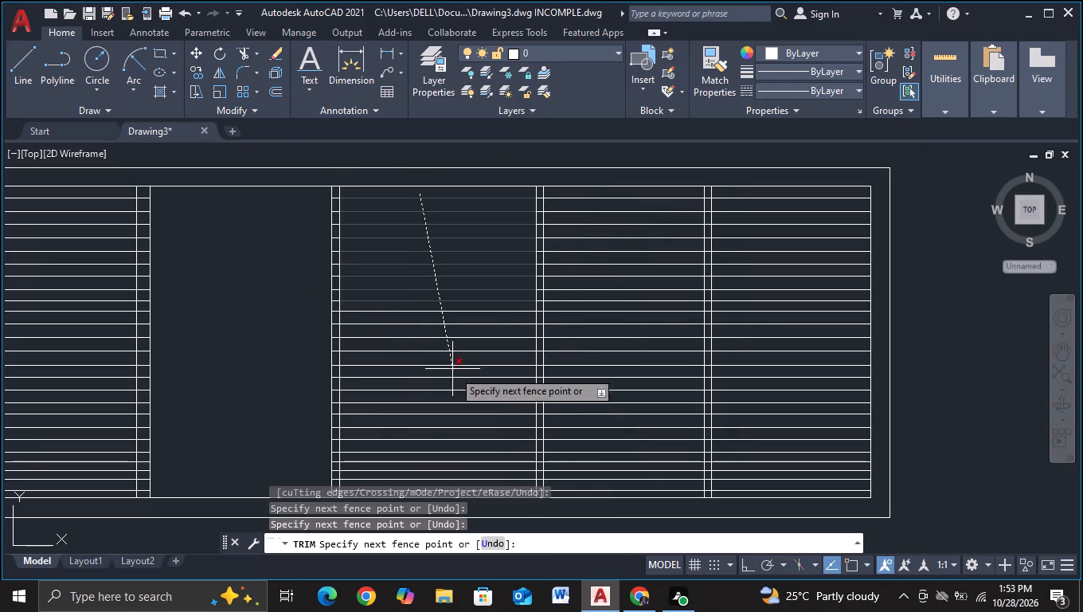
middle_drag(381, 458, 335, 326)
scroll(335, 326, up, 2)
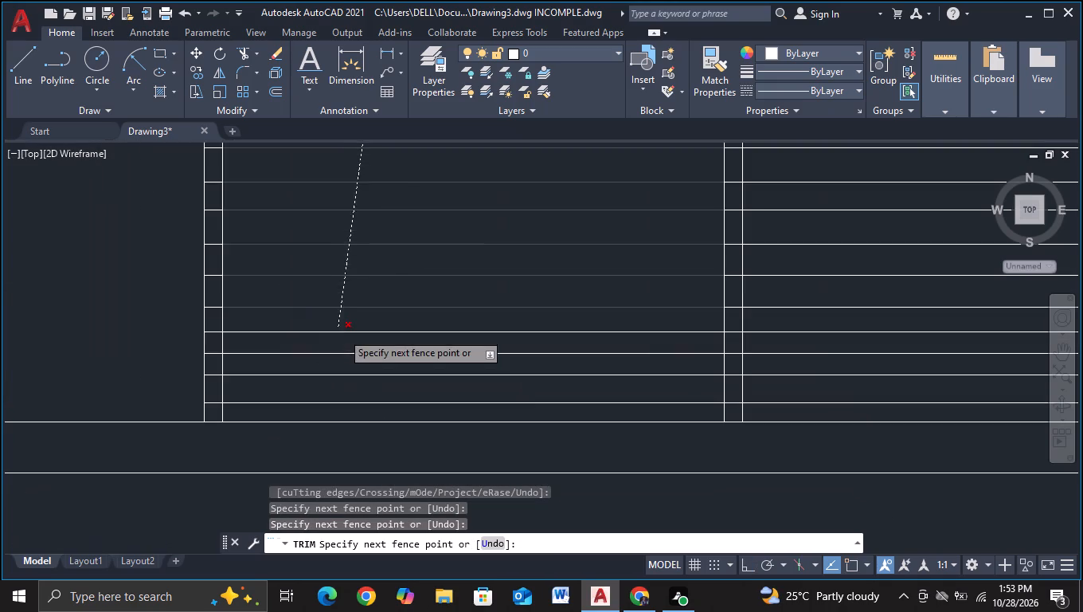
click(389, 419)
key(Escape)
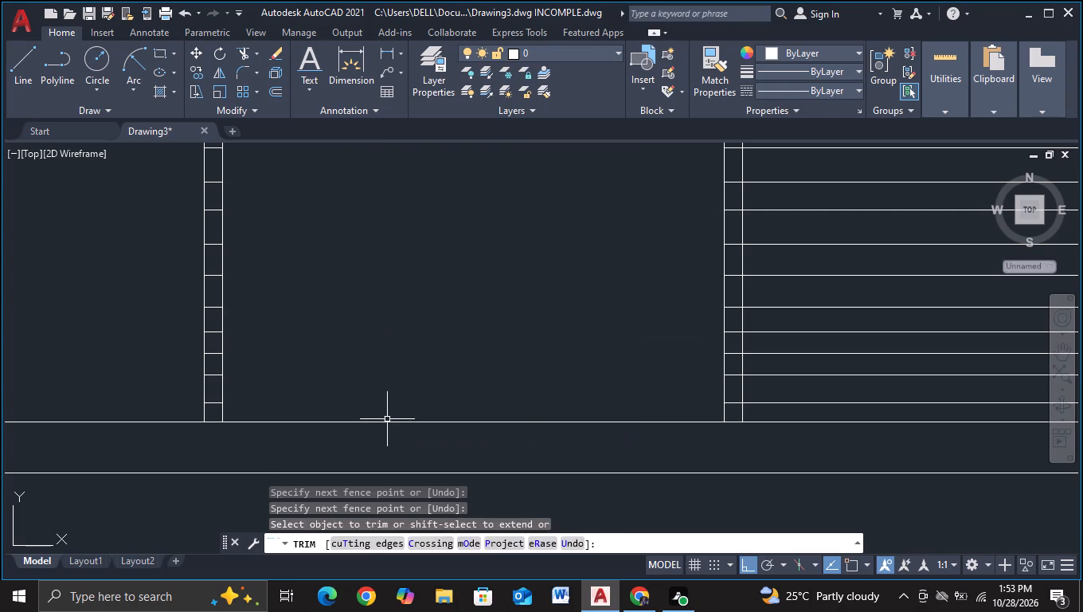
Trim away all horizontals inside the narrow gap of the third vertical pair, including the inner top and bottom frame lines.
click(244, 49)
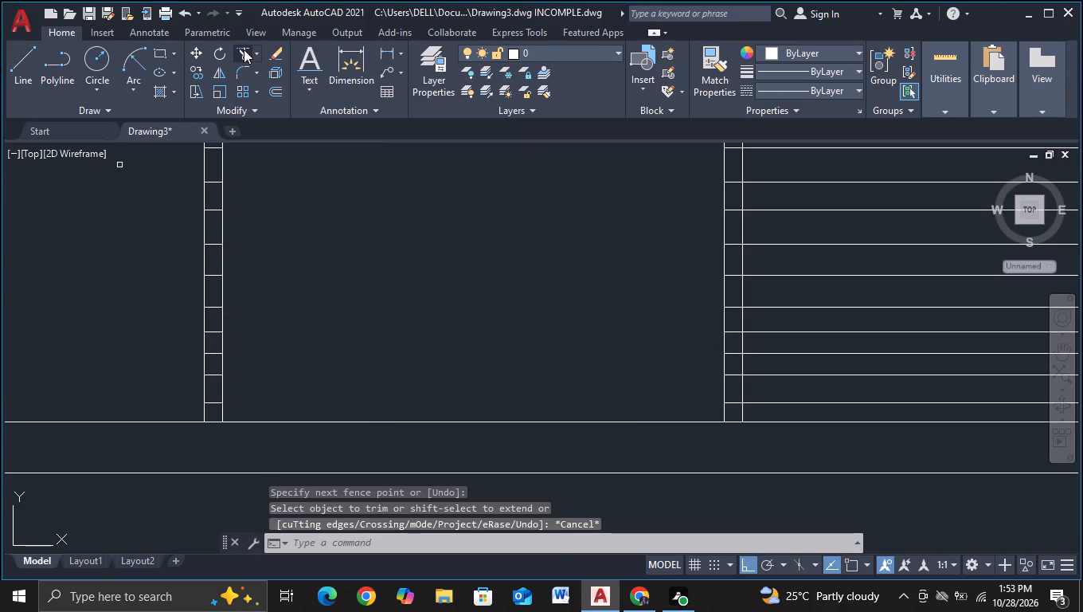
click(212, 416)
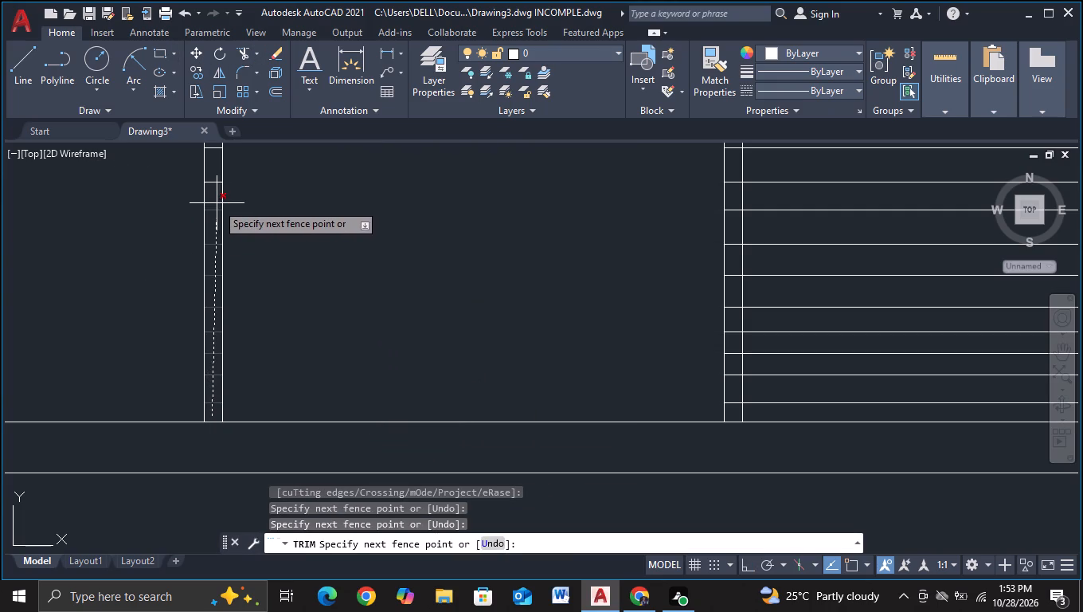
middle_drag(216, 203, 248, 418)
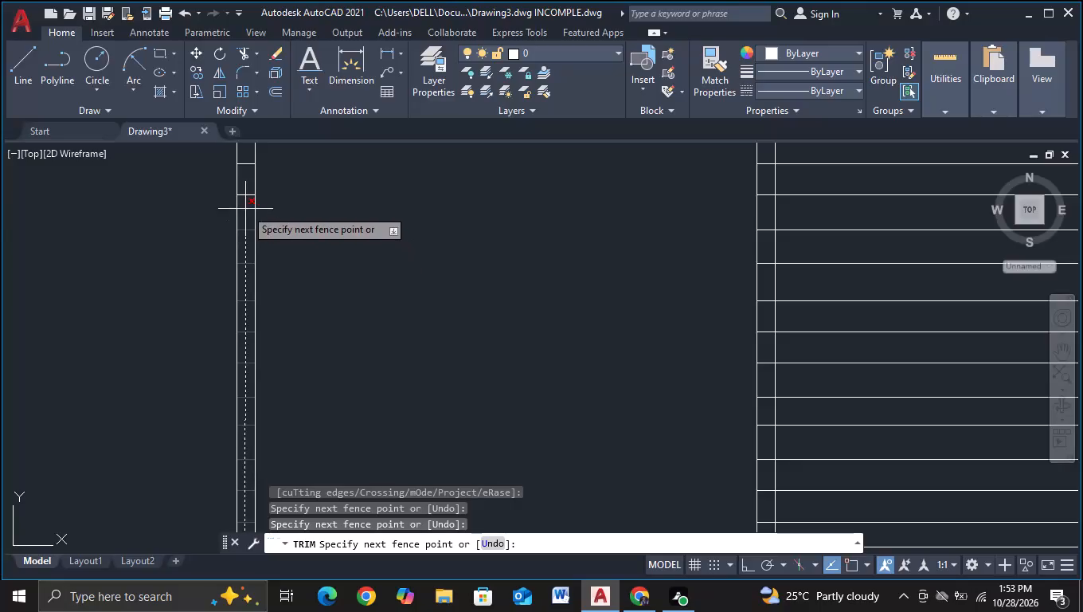
middle_drag(248, 203, 259, 423)
middle_drag(254, 214, 262, 257)
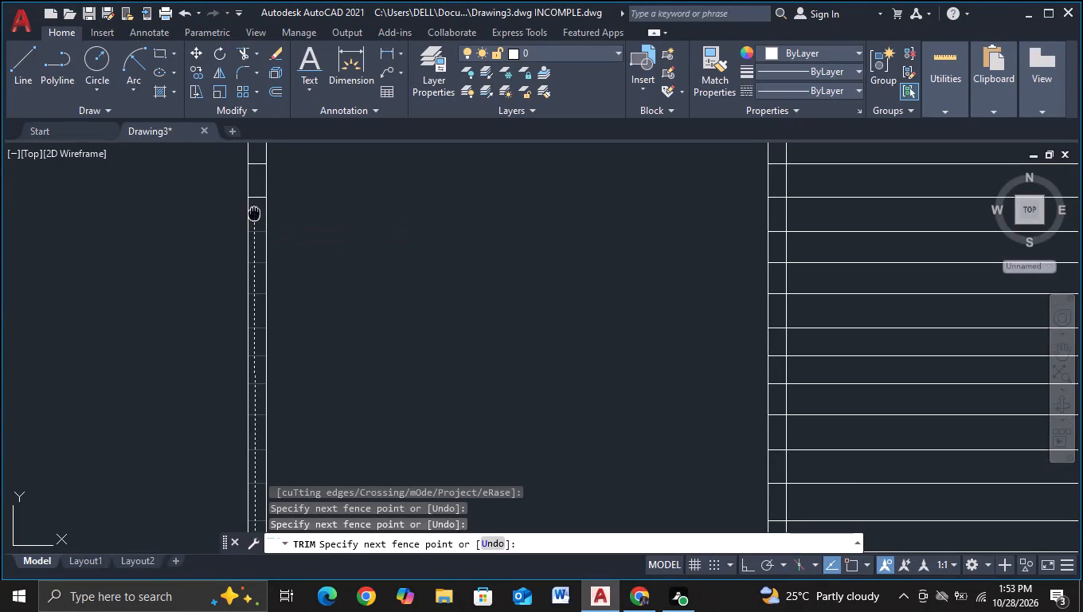
middle_drag(262, 257, 308, 488)
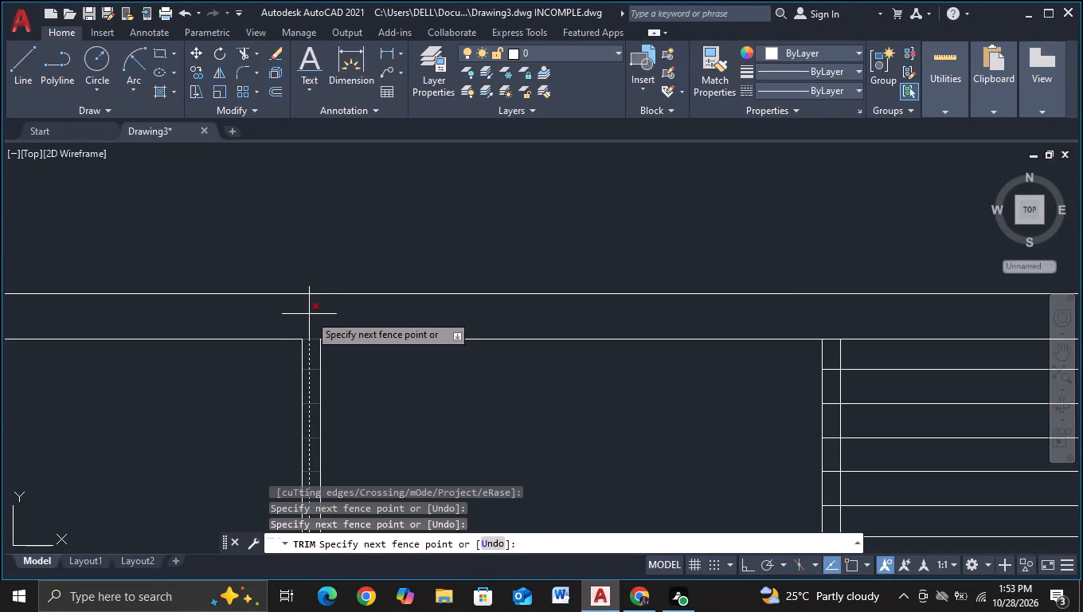
click(309, 314)
scroll(355, 472, down, 2)
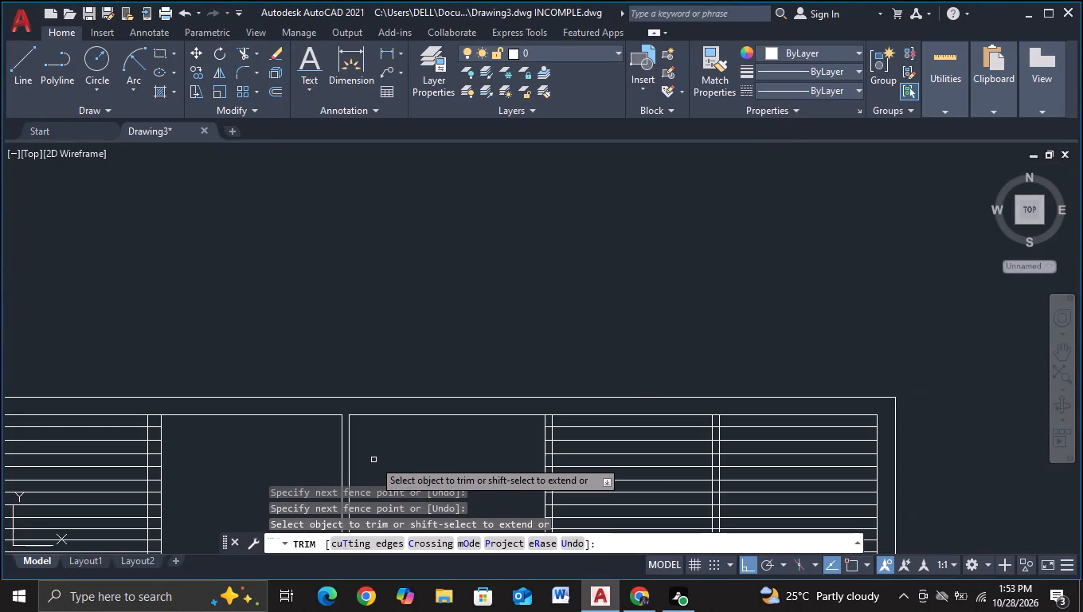
Trim away all horizontals inside the narrow gap of the fourth vertical pair, including the inner top and bottom frame lines.
middle_drag(373, 455, 293, 265)
middle_drag(293, 375, 294, 251)
scroll(265, 414, up, 2)
click(265, 406)
middle_drag(433, 373, 107, 386)
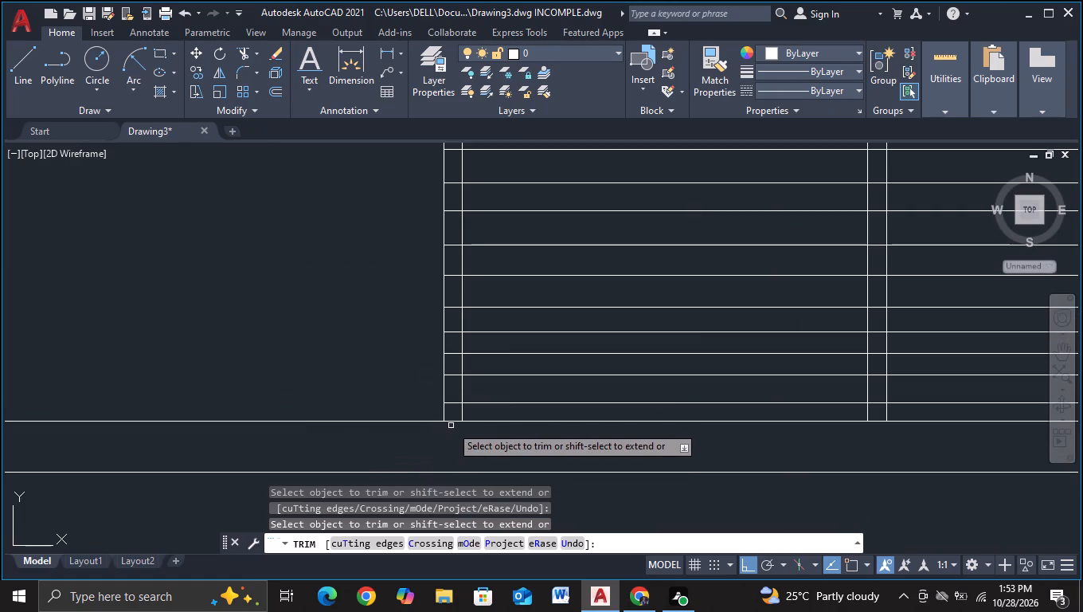
click(452, 428)
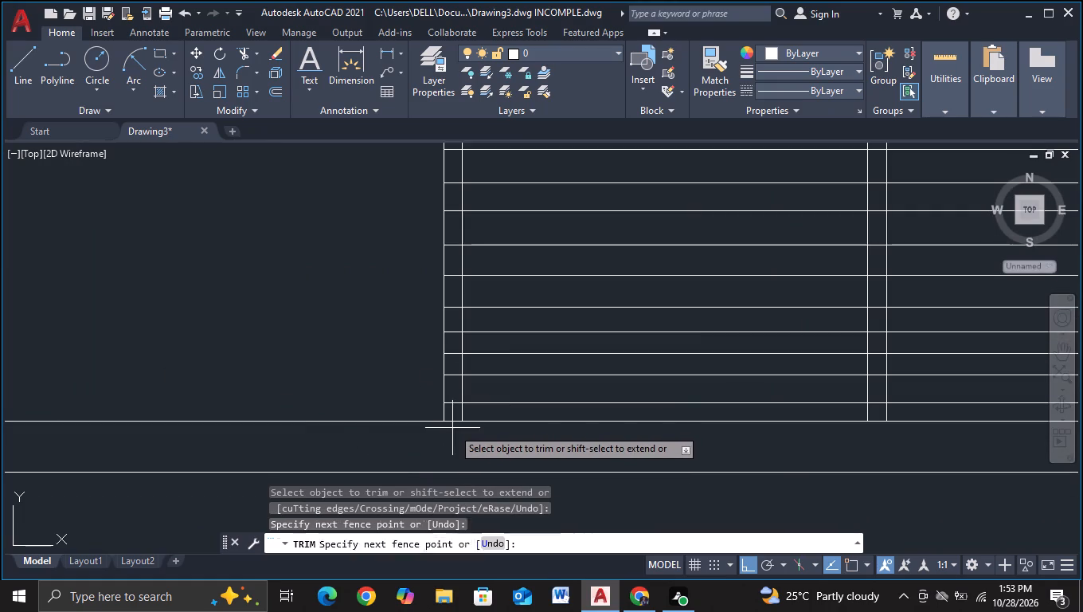
middle_drag(455, 326, 461, 557)
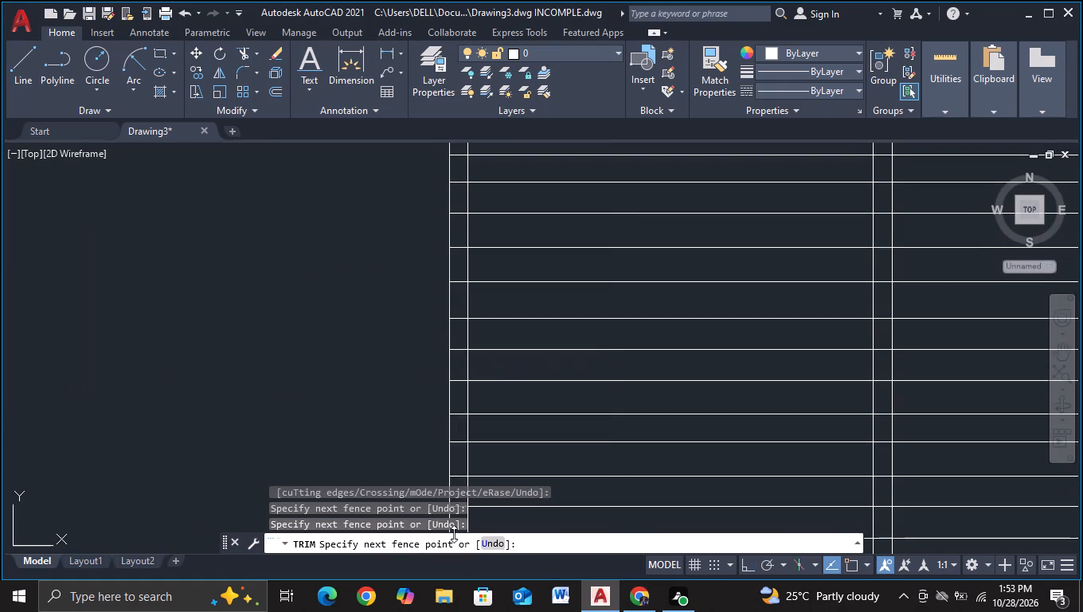
middle_drag(459, 281, 468, 537)
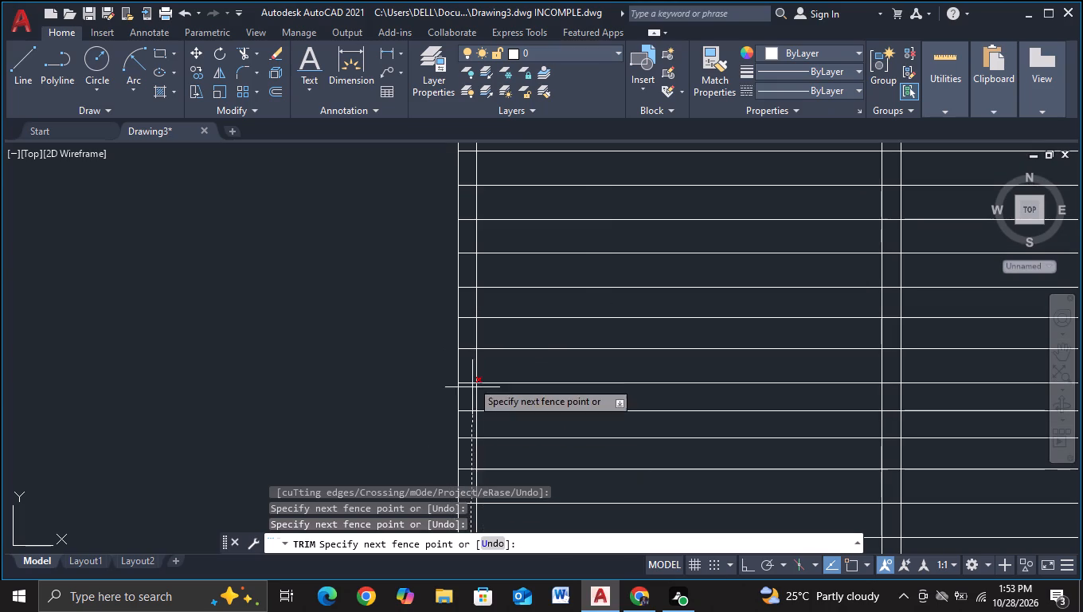
middle_drag(470, 257, 479, 491)
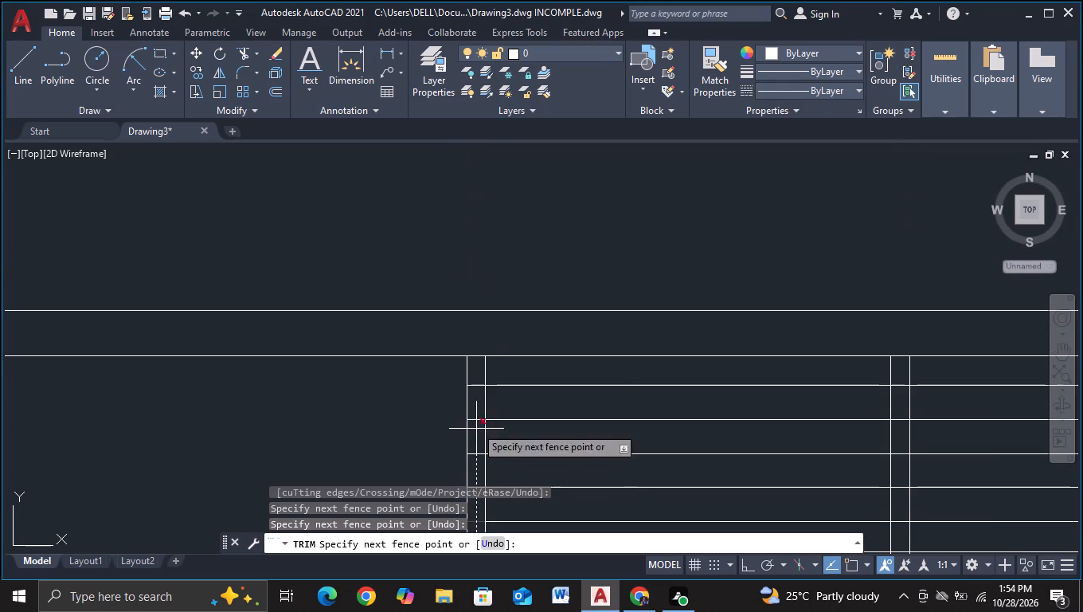
click(476, 334)
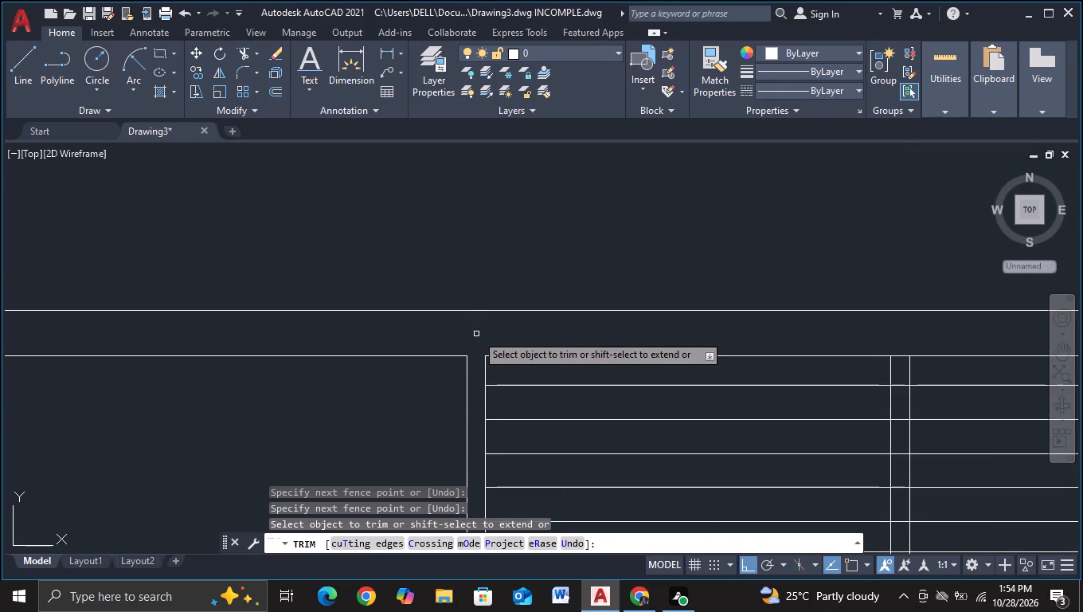
Trim away all horizontals inside the narrow gap of the fifth vertical pair, including the inner top and bottom frame lines.
middle_drag(764, 343, 299, 327)
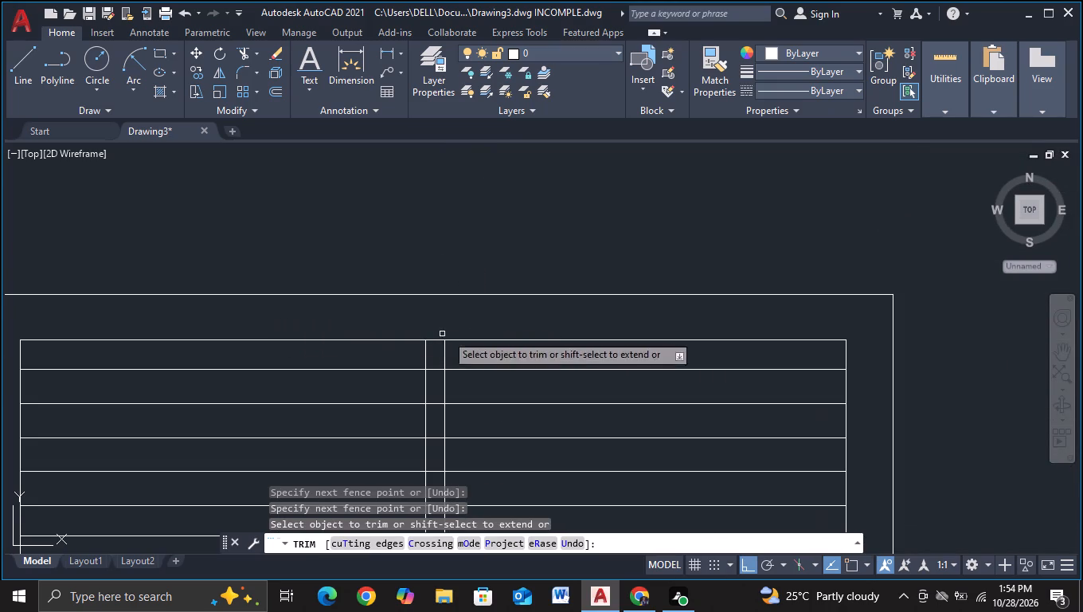
click(436, 334)
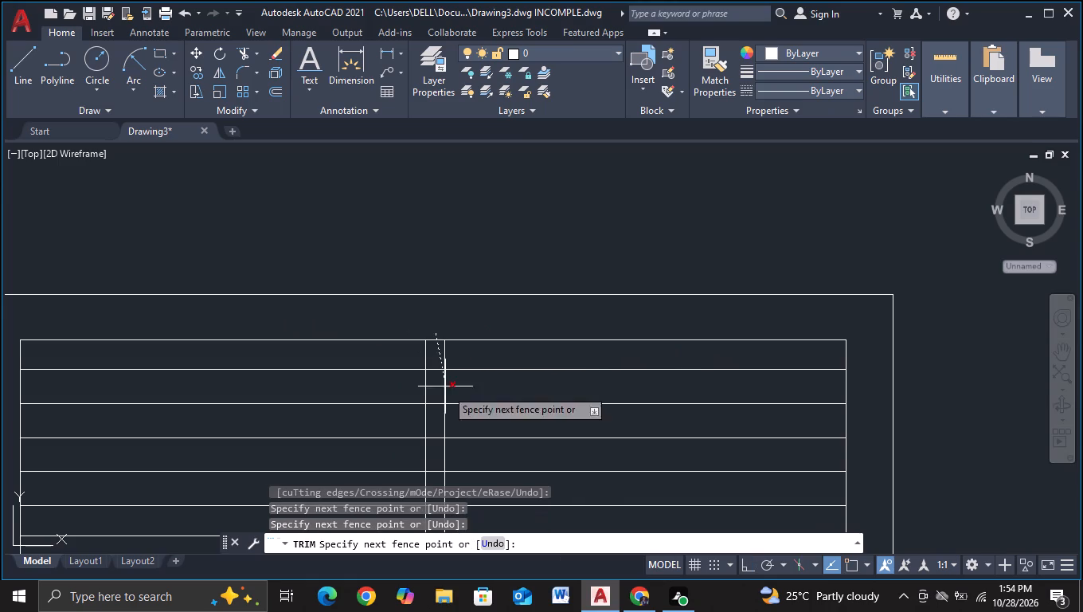
scroll(420, 465, down, 2)
middle_drag(420, 465, 400, 191)
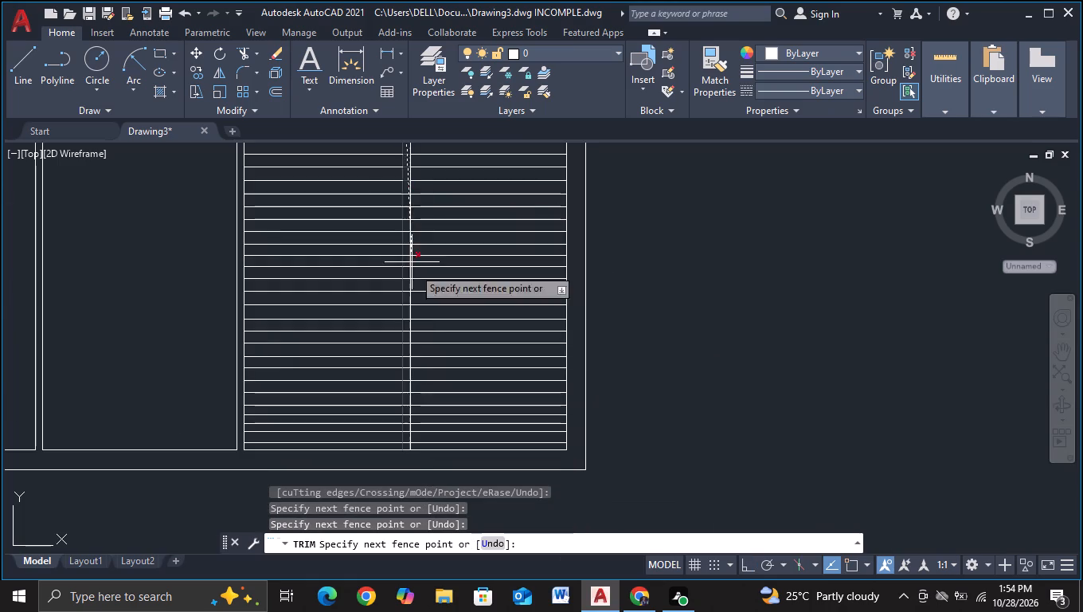
scroll(405, 459, up, 2)
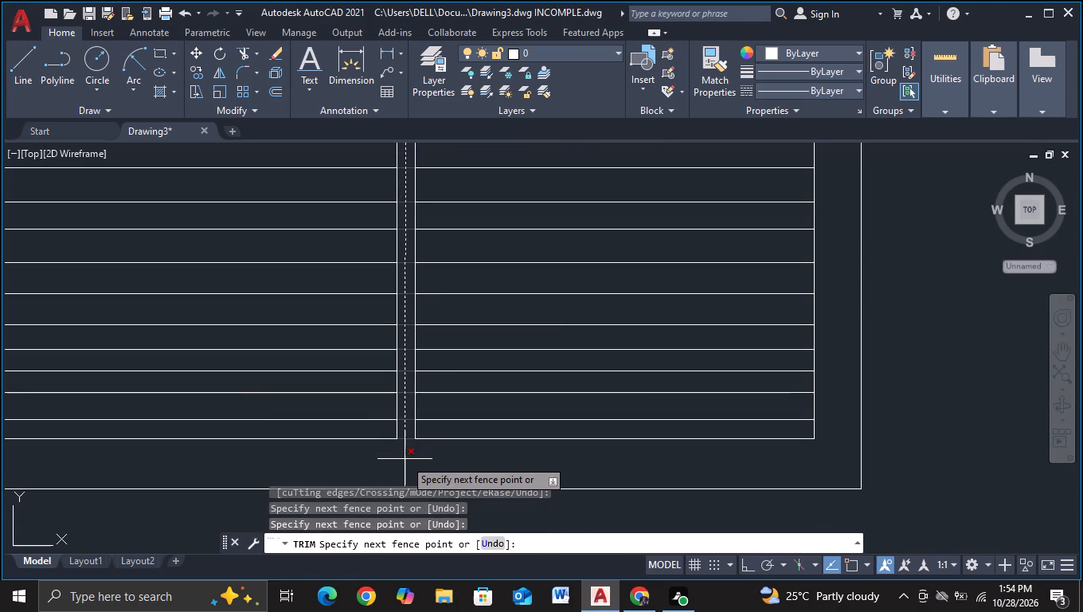
click(405, 459)
scroll(405, 459, down, 3)
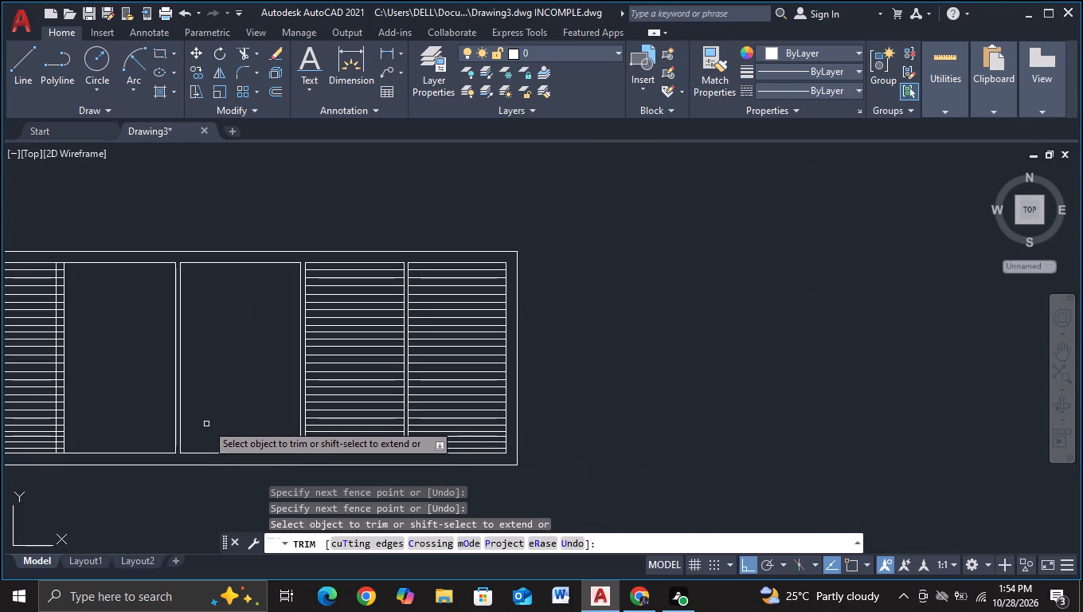
Trim away all horizontals inside the narrow gap of the second vertical pair, including the inner top and bottom frame lines.
middle_drag(222, 416, 682, 412)
scroll(418, 377, up, 2)
middle_drag(583, 306, 477, 311)
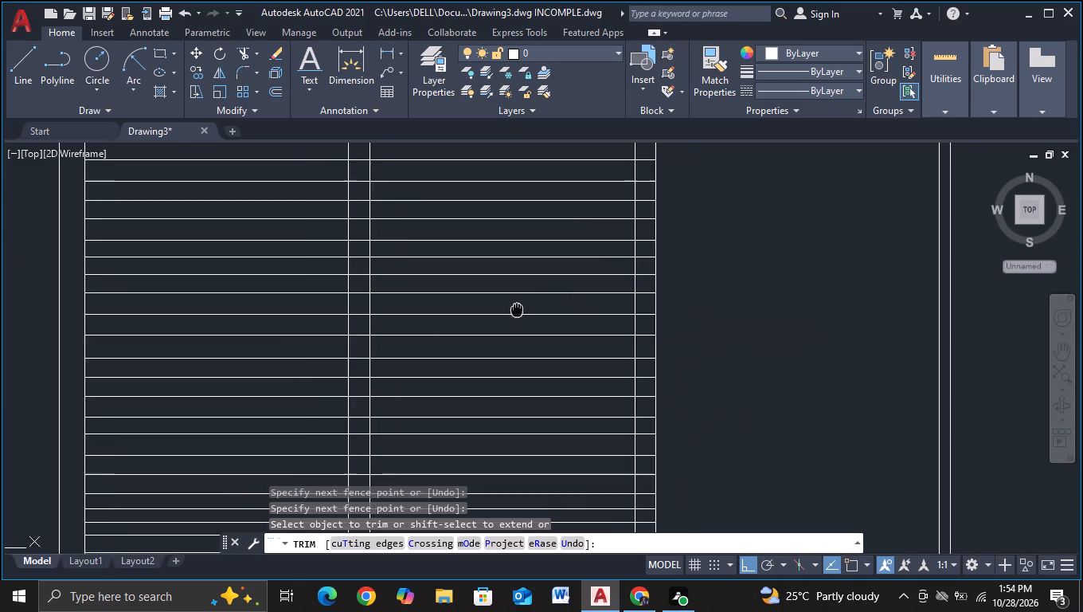
middle_drag(477, 311, 242, 344)
scroll(393, 273, down, 1)
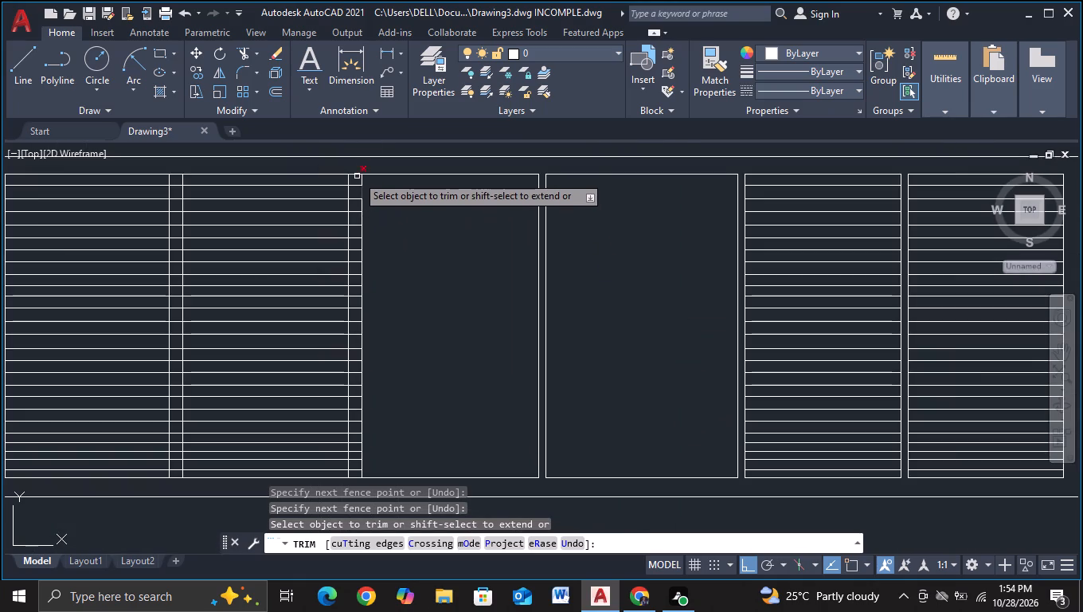
click(356, 165)
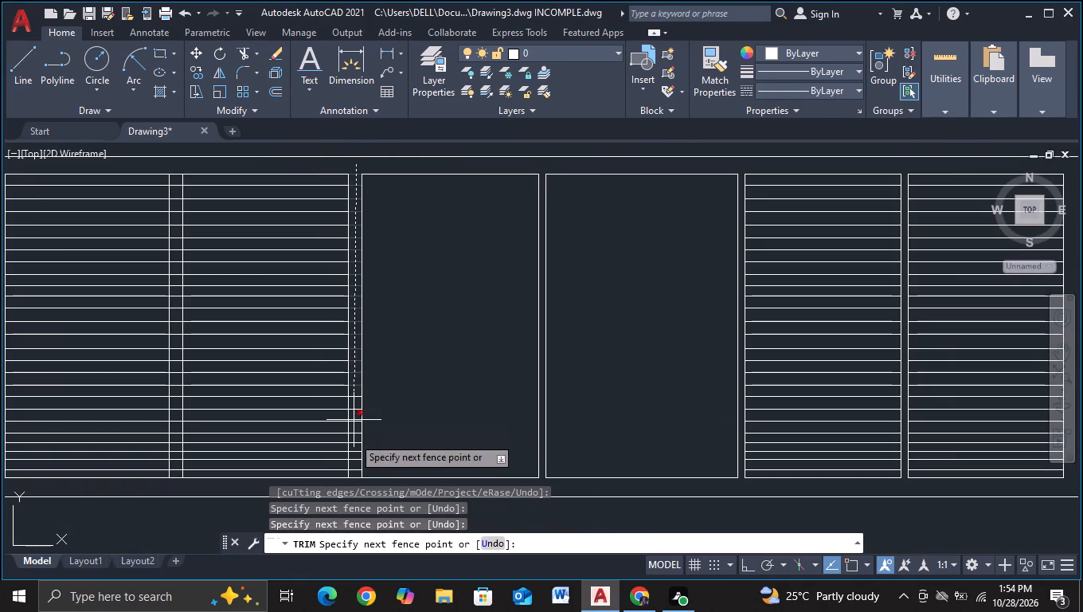
click(354, 484)
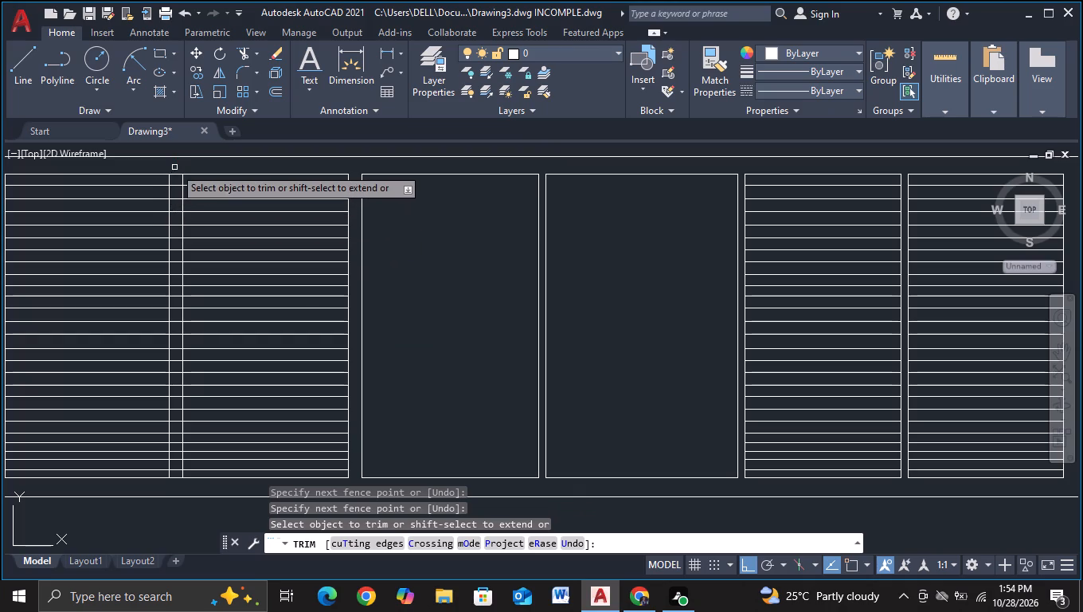
Trim away all horizontals inside the narrow gap of the first vertical pair, including the inner frame lines, and finish trimming.
click(178, 167)
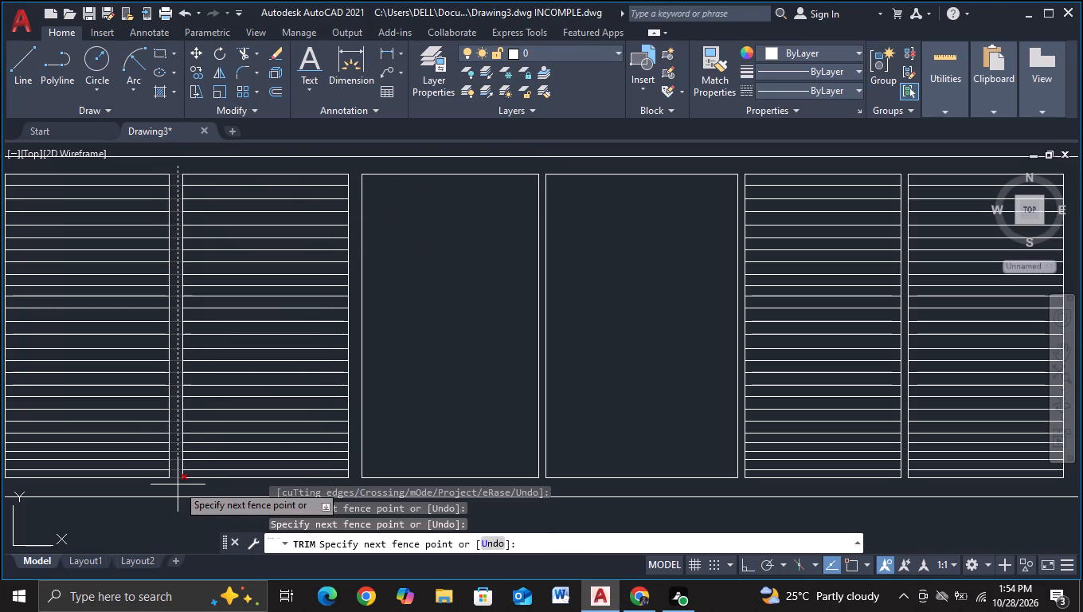
click(177, 484)
scroll(209, 463, down, 2)
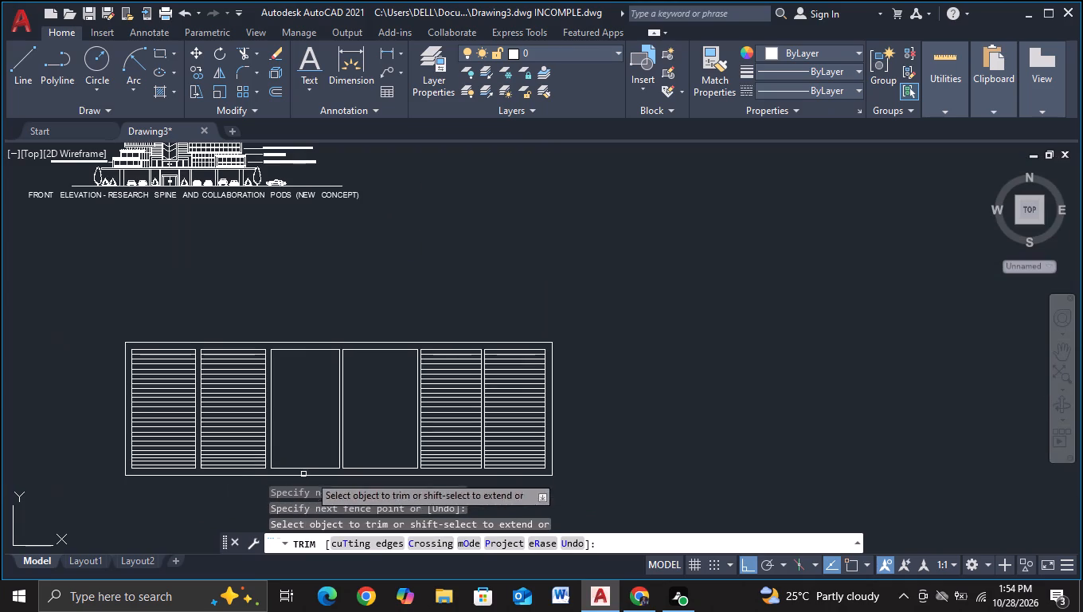
middle_drag(620, 404, 663, 330)
key(Escape)
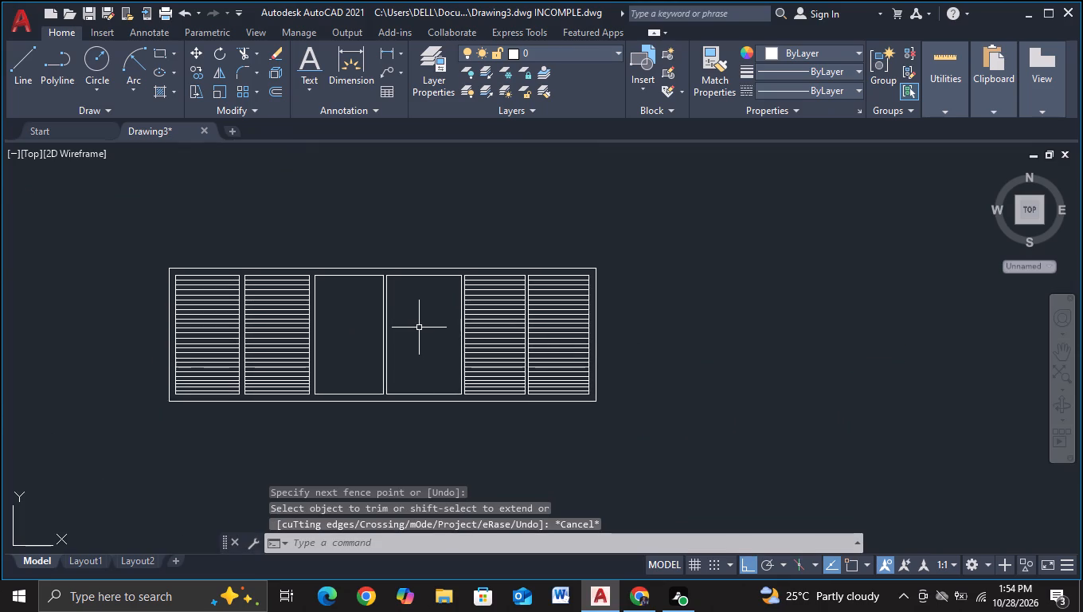
With object snap on, draw a vertical line about 69 units up from the frame's top edge, about 63 units from its top-left corner.
middle_drag(236, 218, 257, 254)
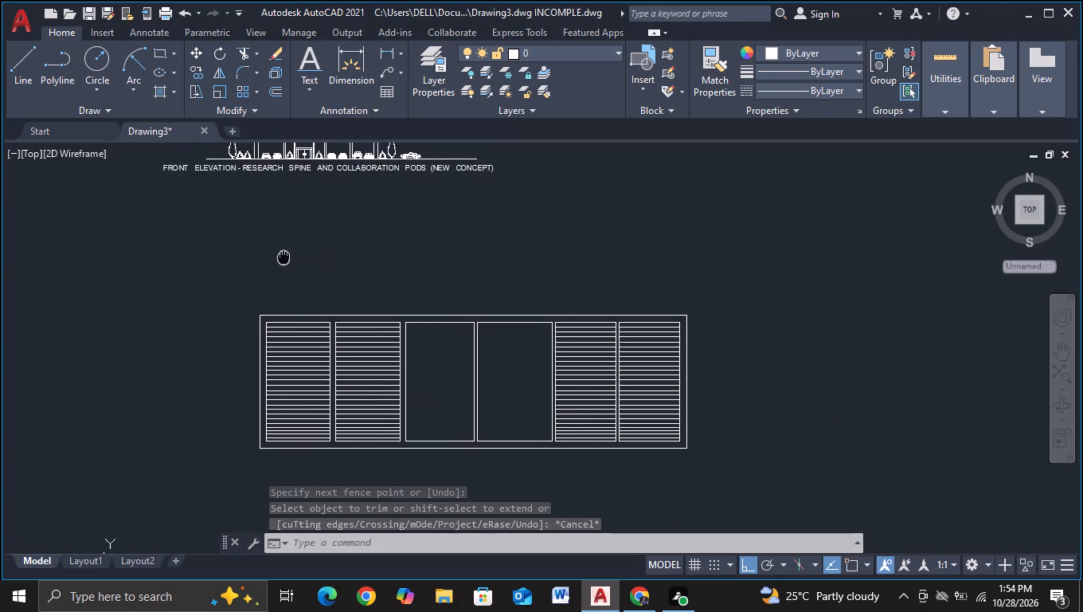
middle_drag(257, 254, 239, 261)
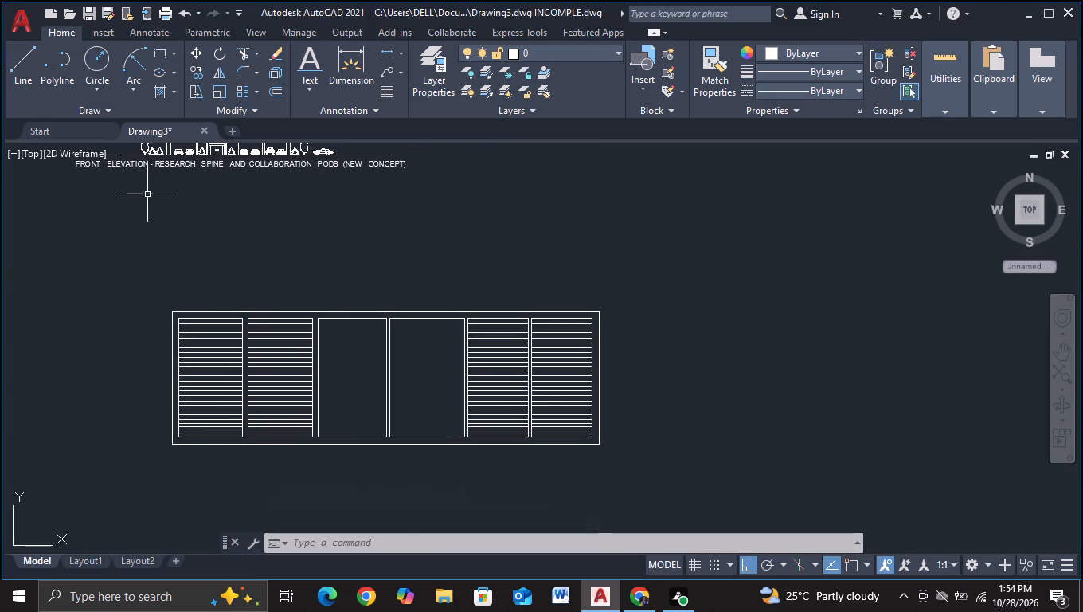
middle_drag(154, 198, 166, 237)
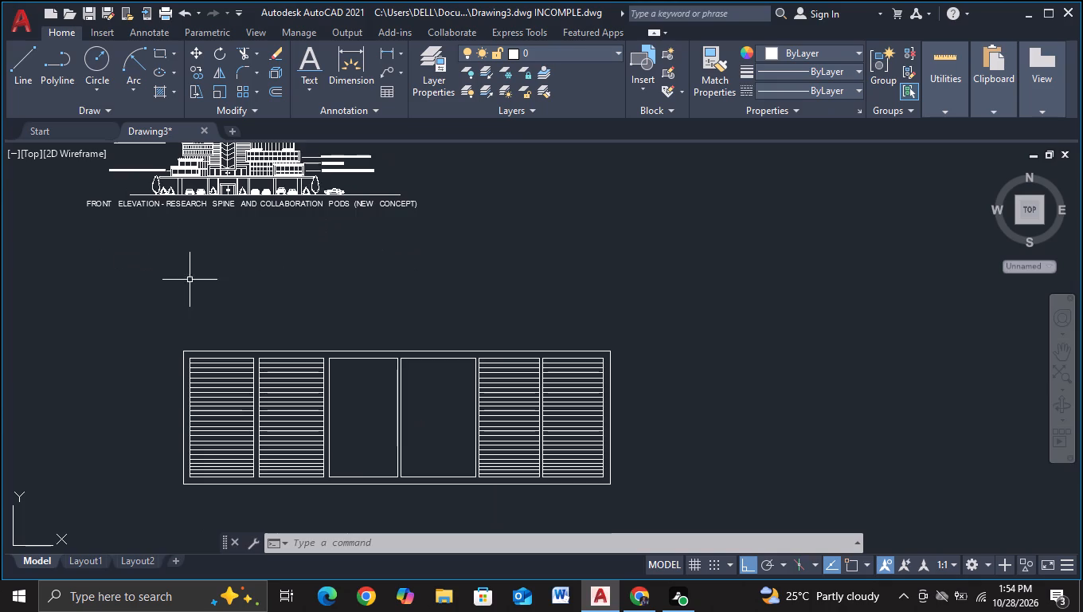
middle_drag(193, 286, 186, 219)
middle_drag(163, 244, 168, 190)
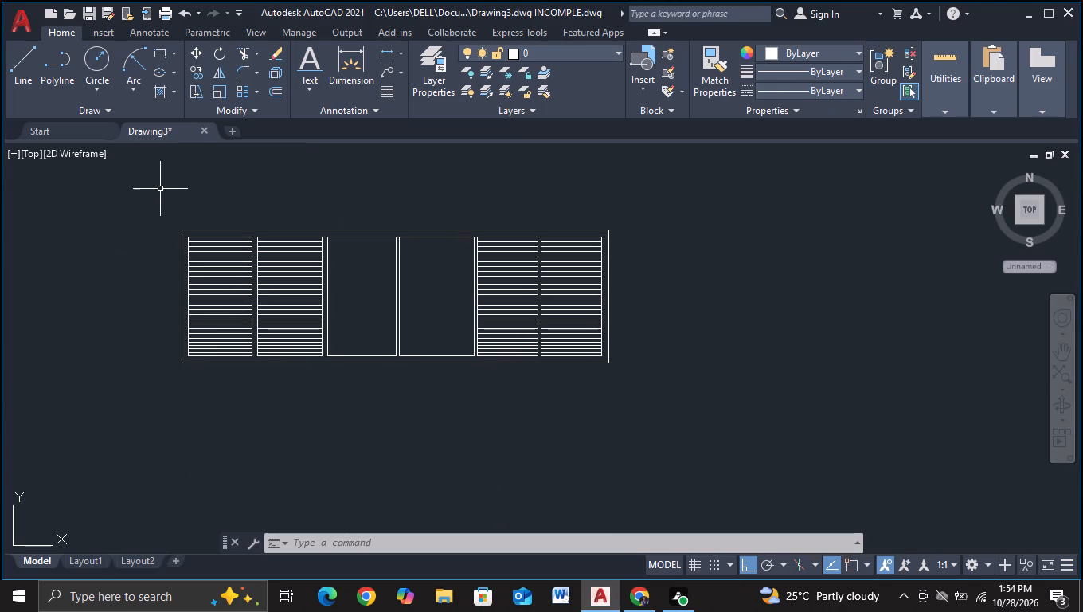
click(23, 74)
middle_drag(135, 196, 69, 287)
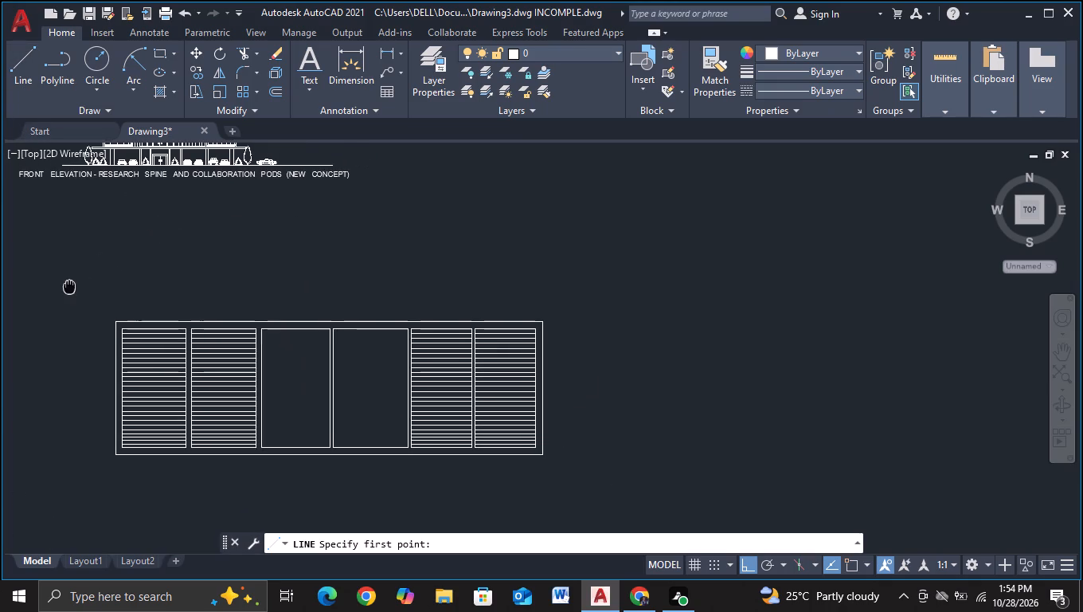
middle_drag(69, 287, 68, 286)
scroll(157, 295, up, 2)
middle_drag(166, 310, 175, 279)
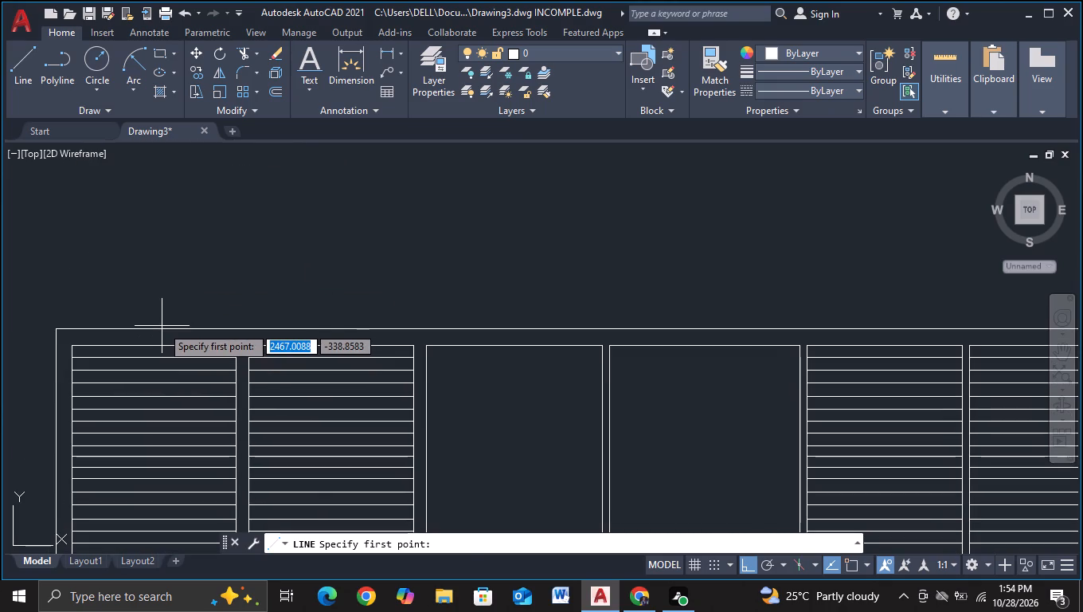
key(F3)
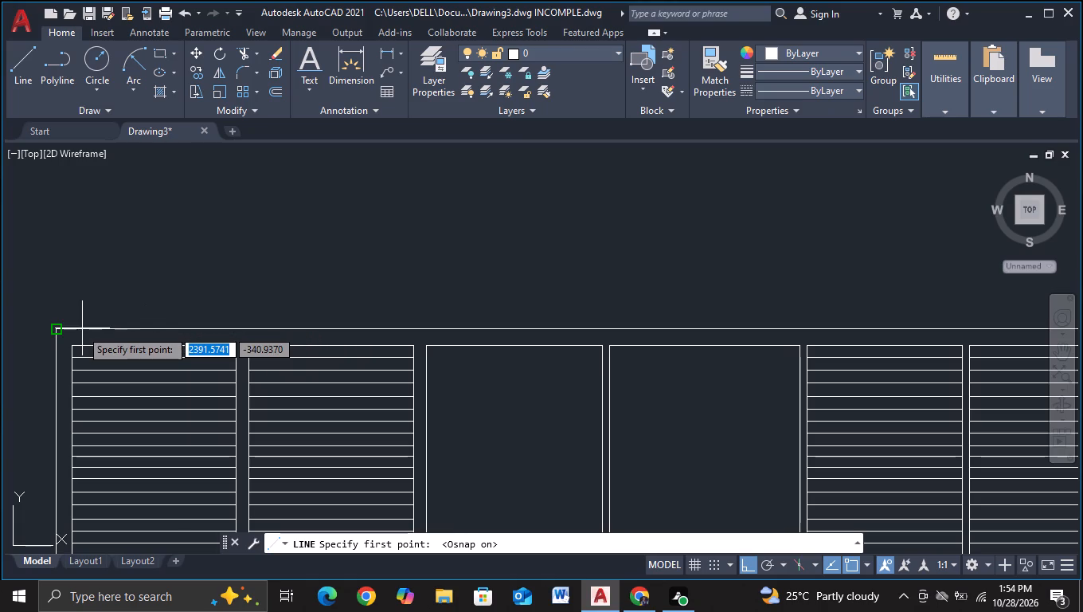
click(144, 329)
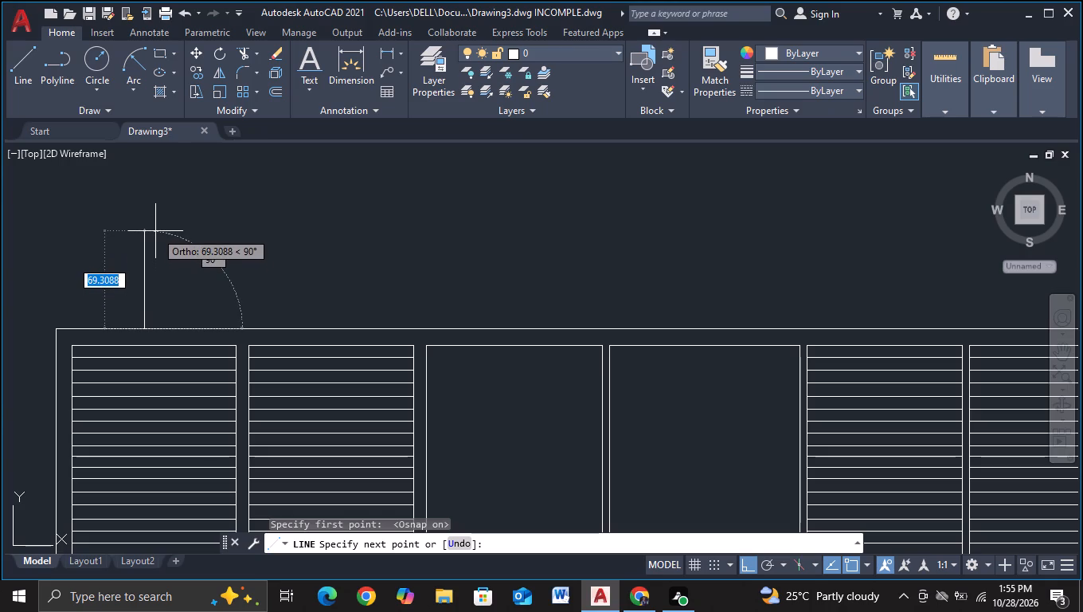
click(155, 231)
Continue the line into a projecting cap about 82 units wide and 6 high, overhanging about 5 units at each end.
scroll(142, 231, up, 1)
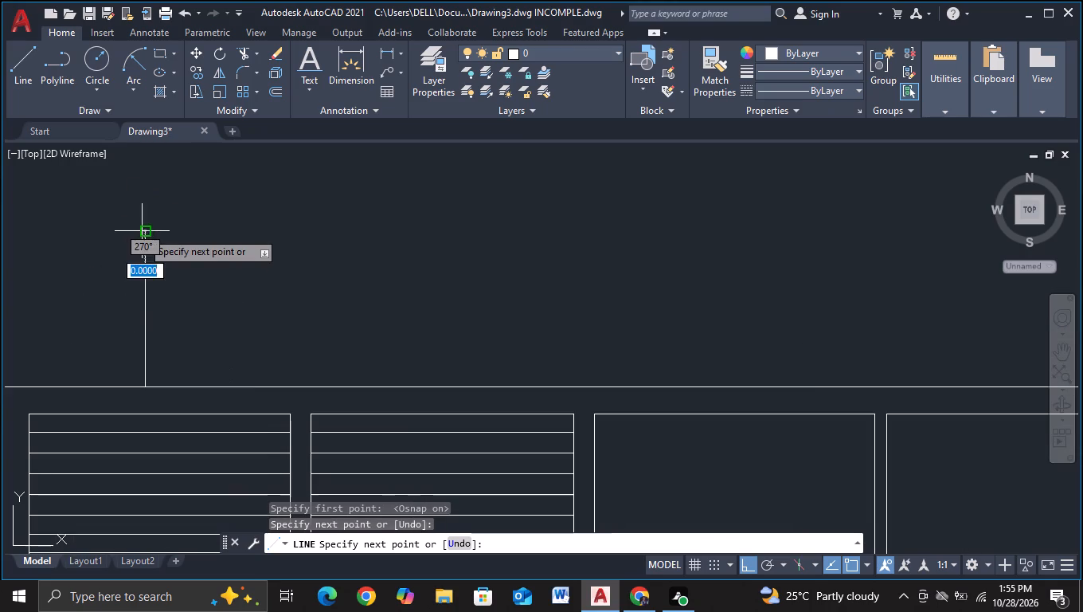
scroll(127, 233, up, 2)
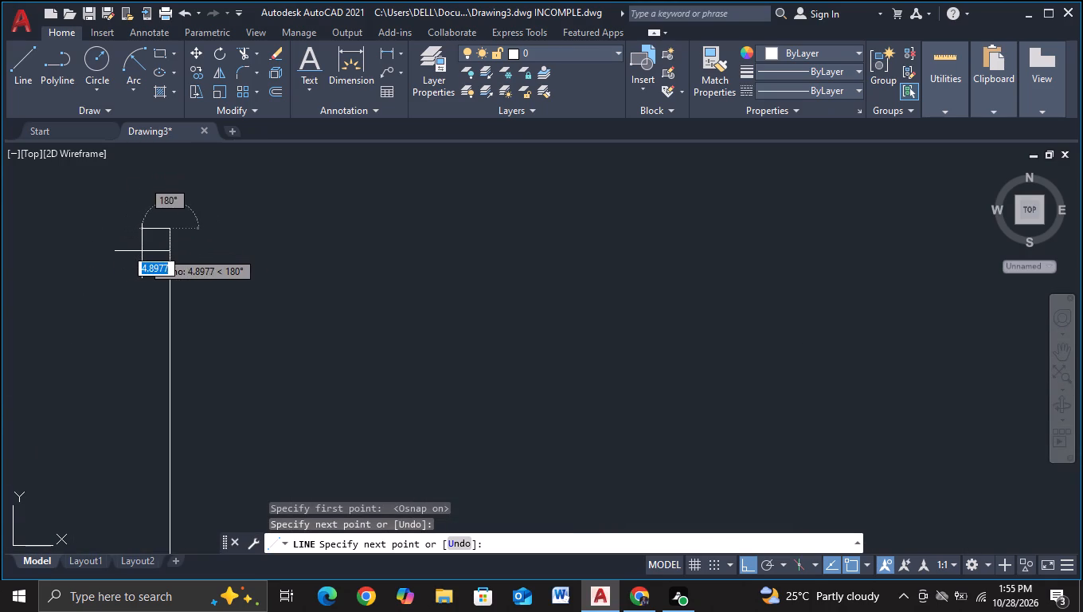
click(142, 251)
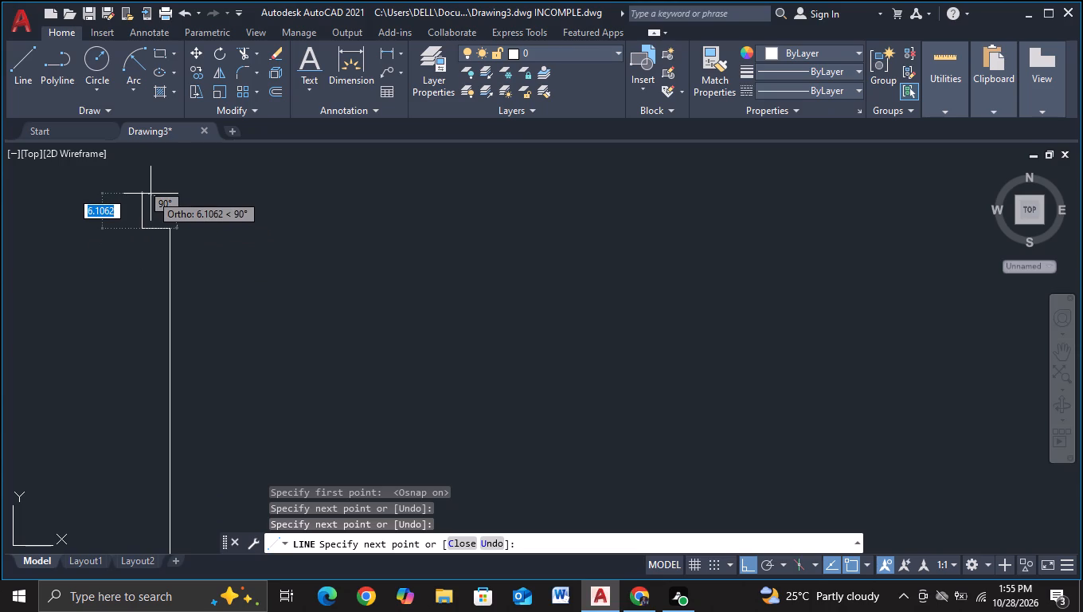
click(151, 194)
scroll(531, 237, down, 2)
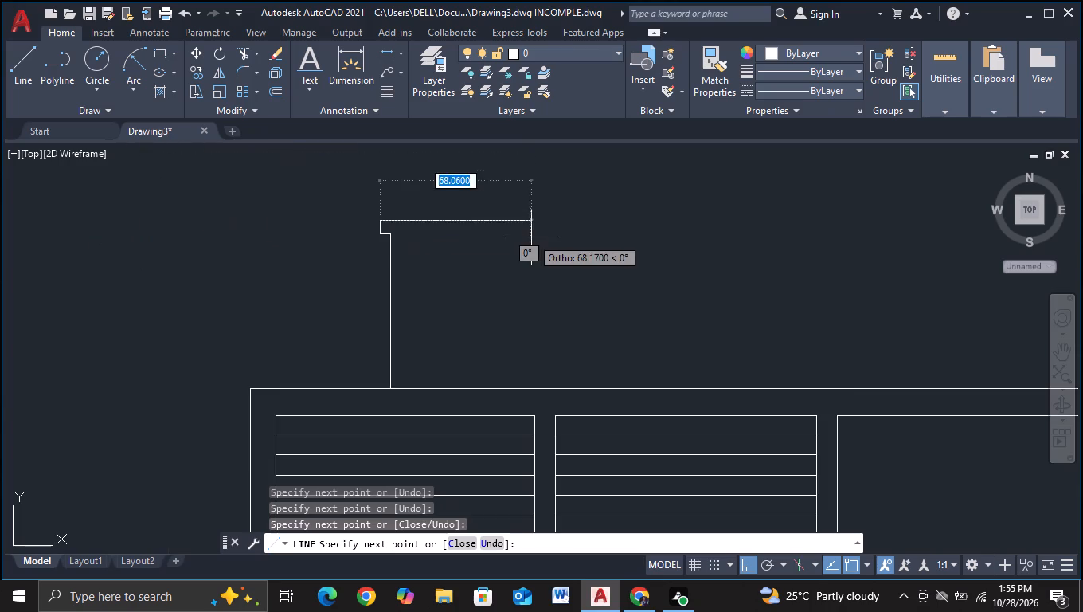
middle_drag(534, 239, 241, 212)
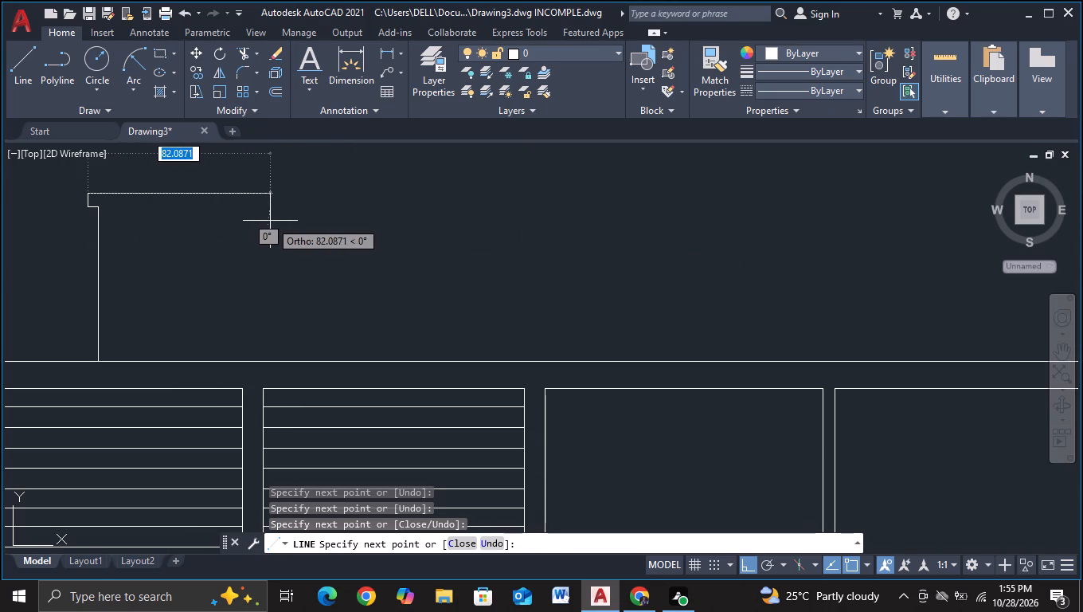
click(270, 221)
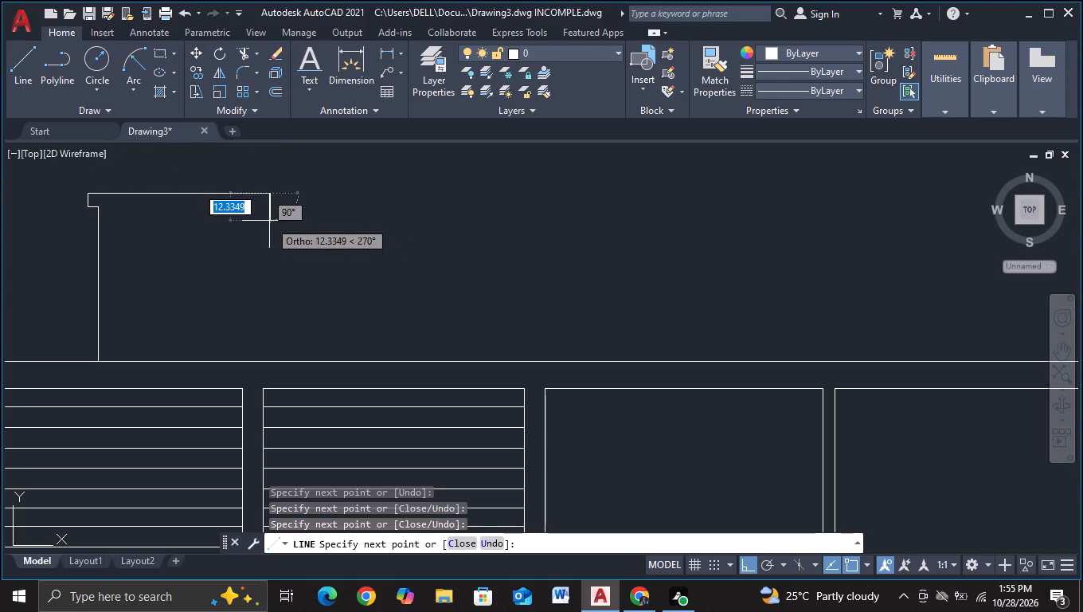
scroll(269, 221, up, 2)
scroll(262, 221, down, 2)
middle_drag(262, 221, 344, 224)
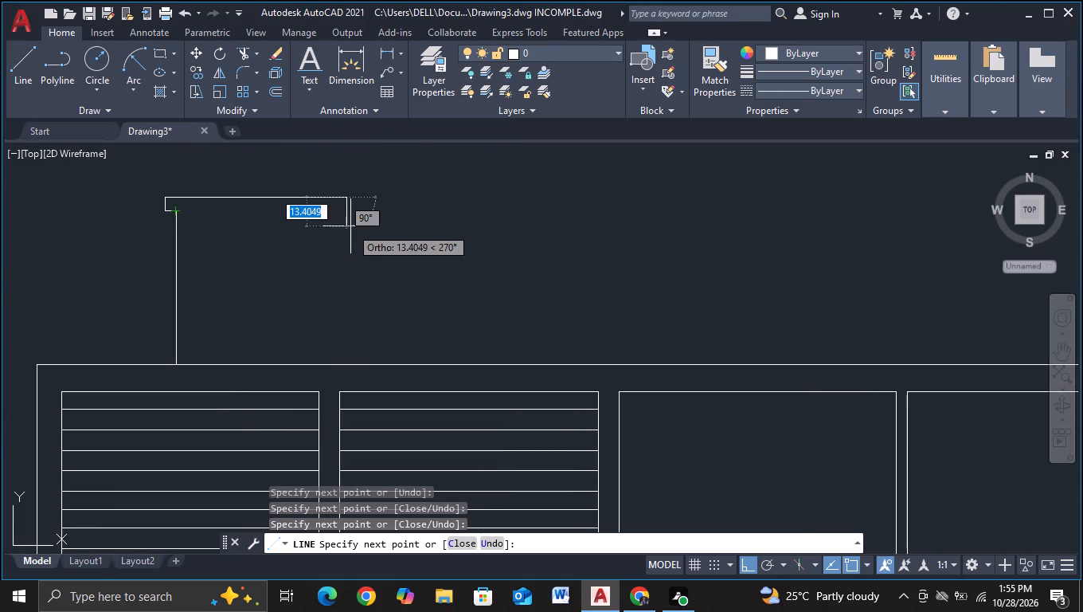
scroll(351, 225, up, 1)
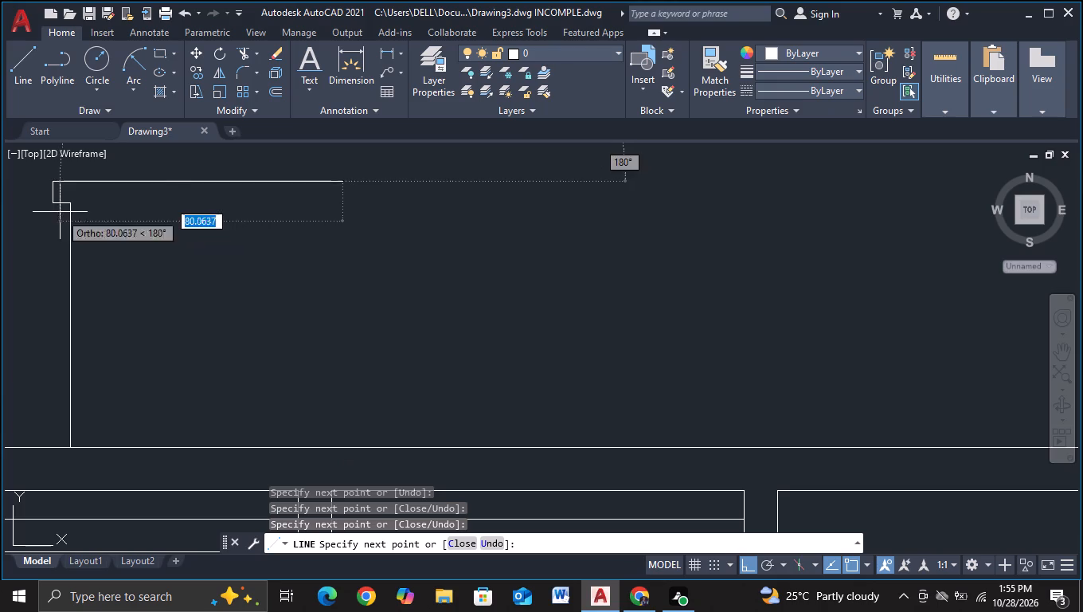
click(343, 203)
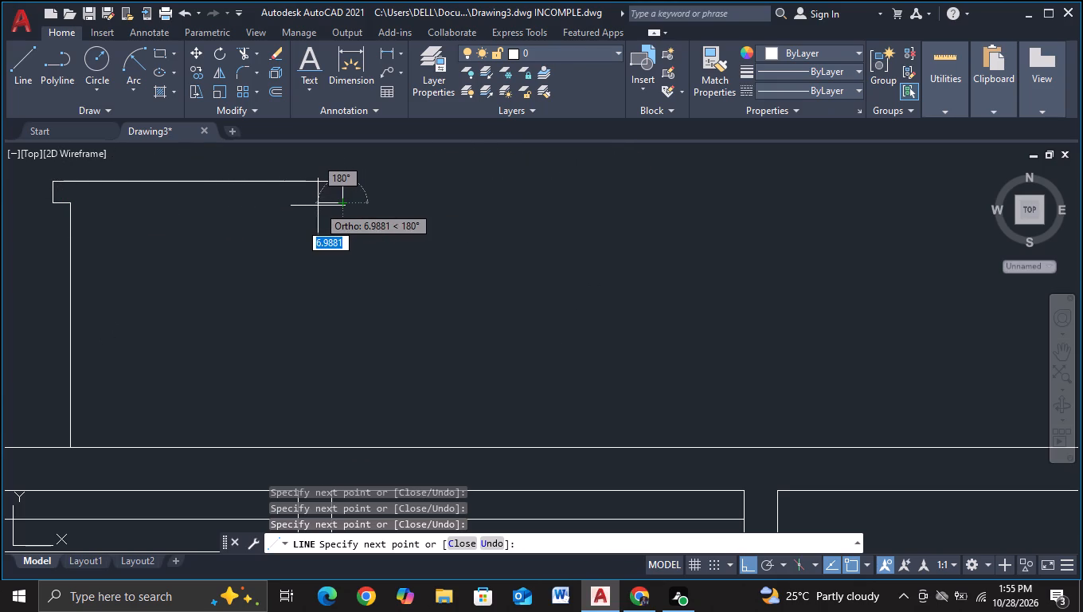
click(325, 206)
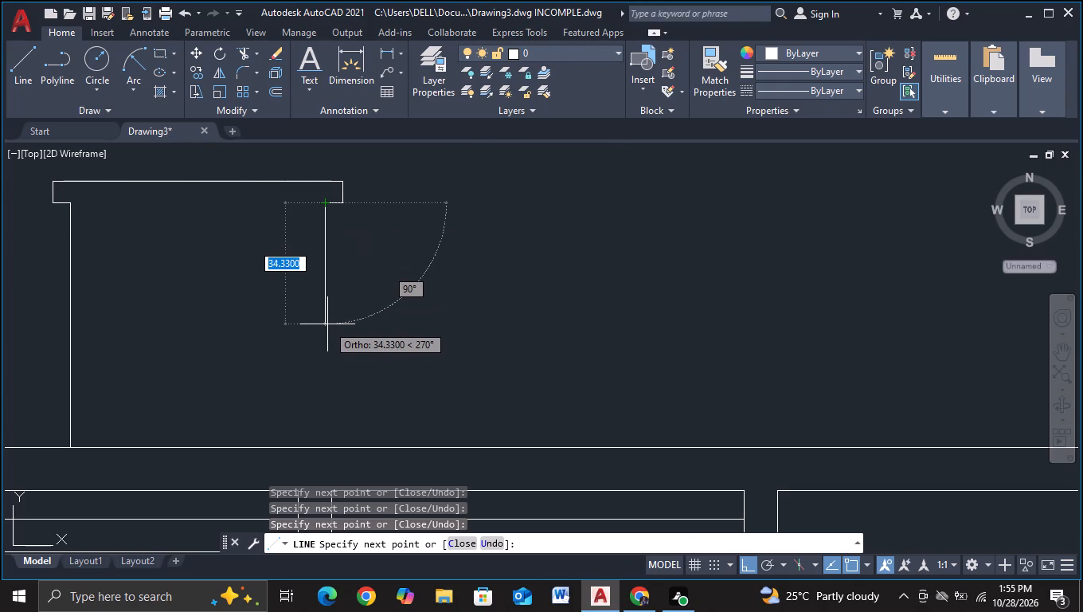
Draw the upper volume's right side straight down from the cap to just past the frame's top edge and end the line.
scroll(327, 357, down, 2)
middle_drag(327, 361, 319, 253)
scroll(317, 265, up, 1)
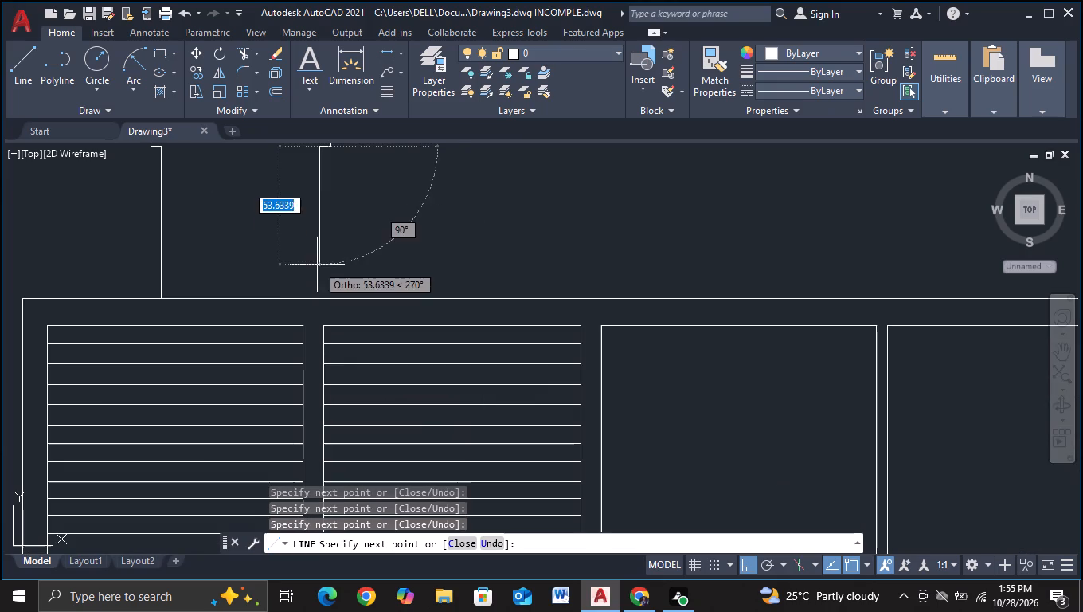
click(312, 319)
key(Escape)
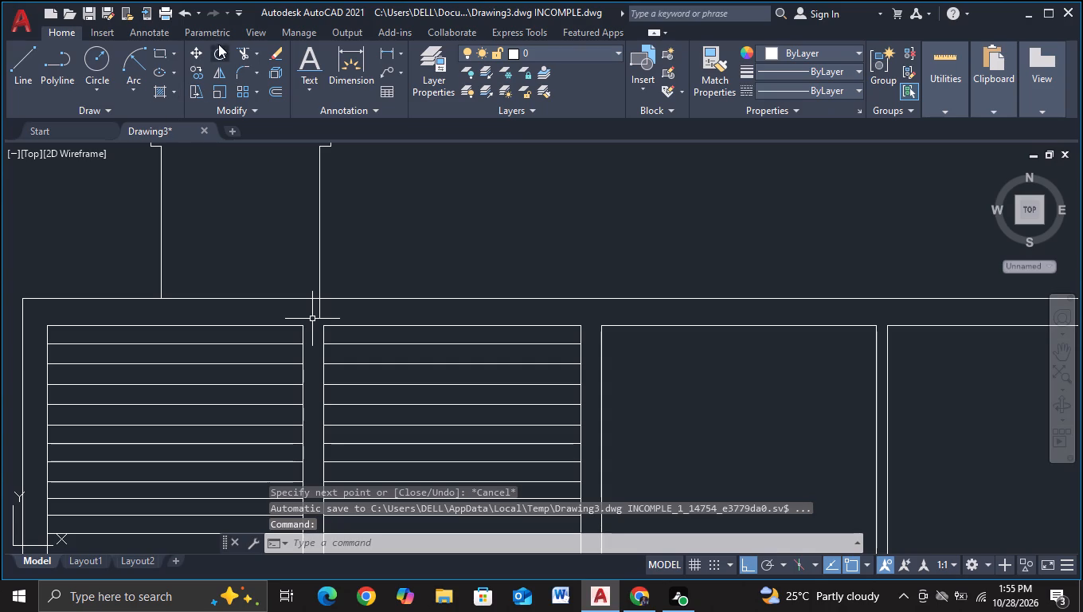
Trim the end of the upper volume's right side that overshoots below the frame's top edge.
click(245, 55)
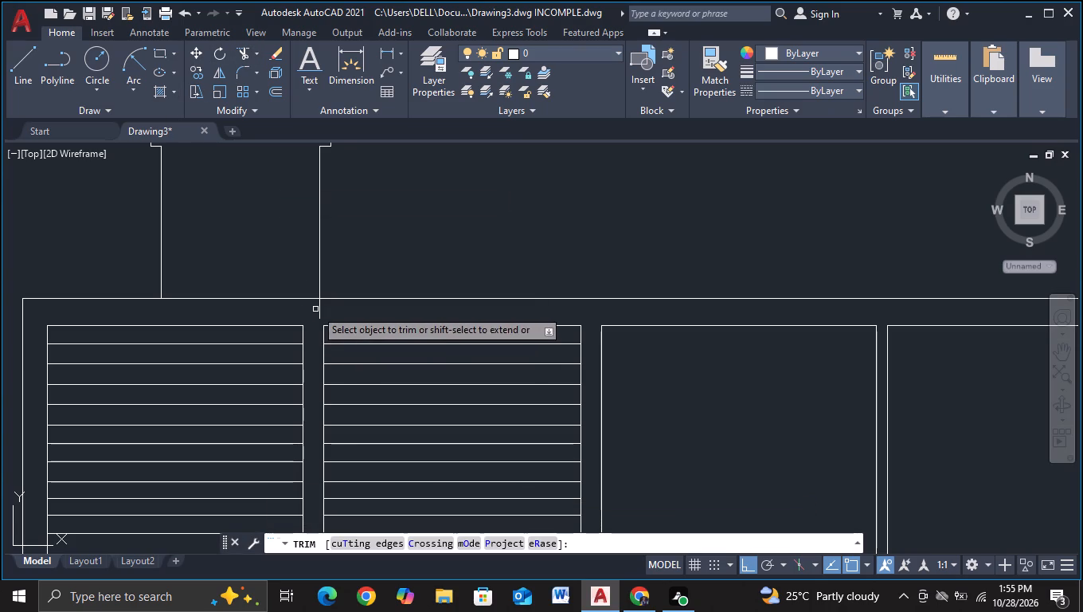
click(318, 308)
scroll(357, 258, down, 1)
middle_drag(357, 258, 361, 261)
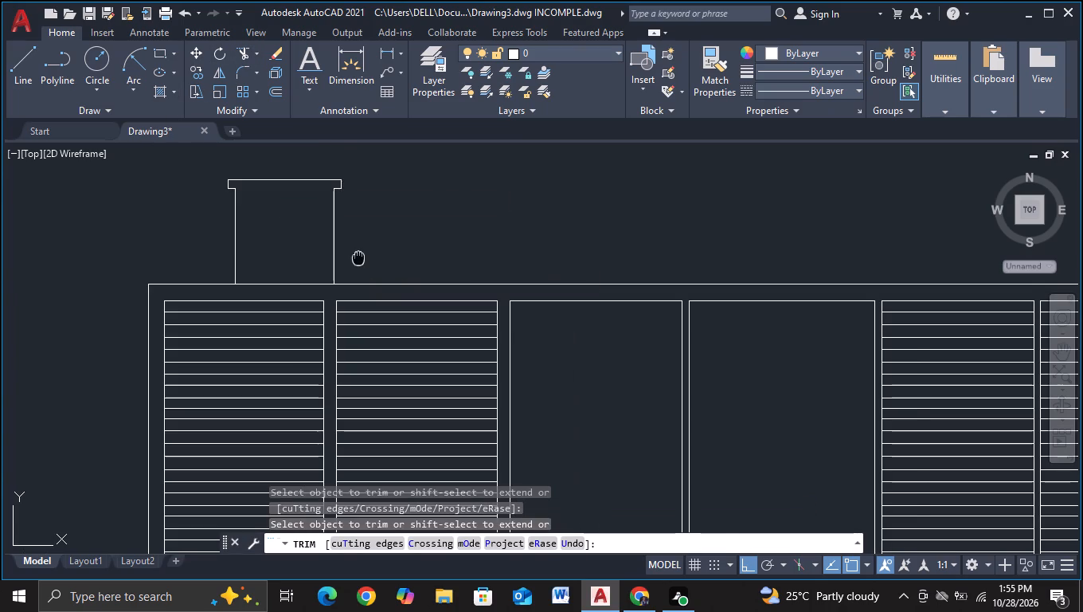
middle_drag(361, 261, 392, 322)
key(Escape)
Draw an inward-curving arc along the upper volume's left side from its base to the cap's underside, radius about 161.
scroll(423, 292, up, 1)
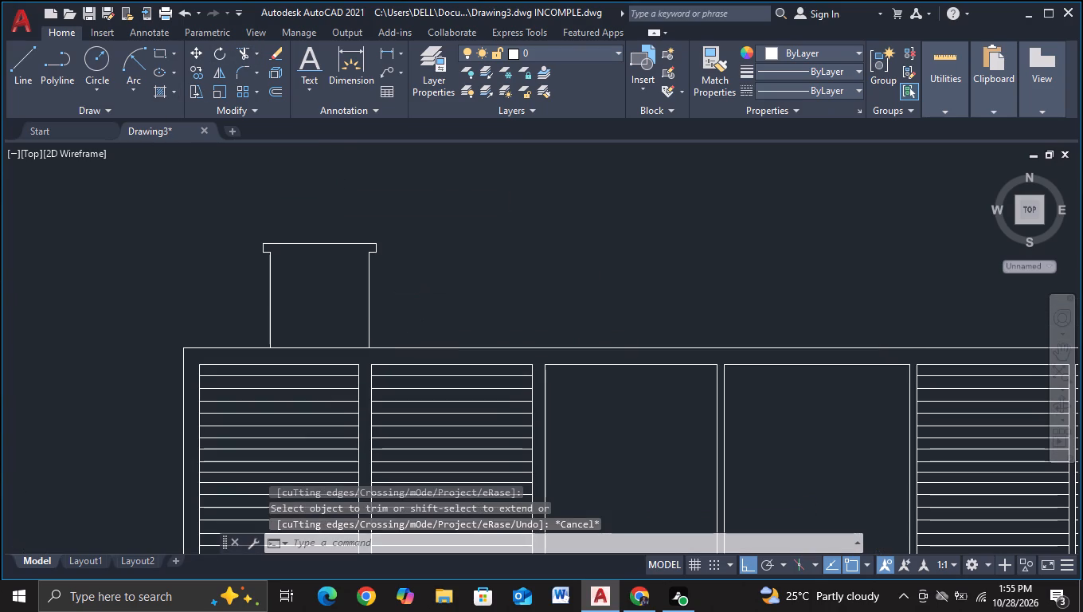
scroll(424, 294, down, 1)
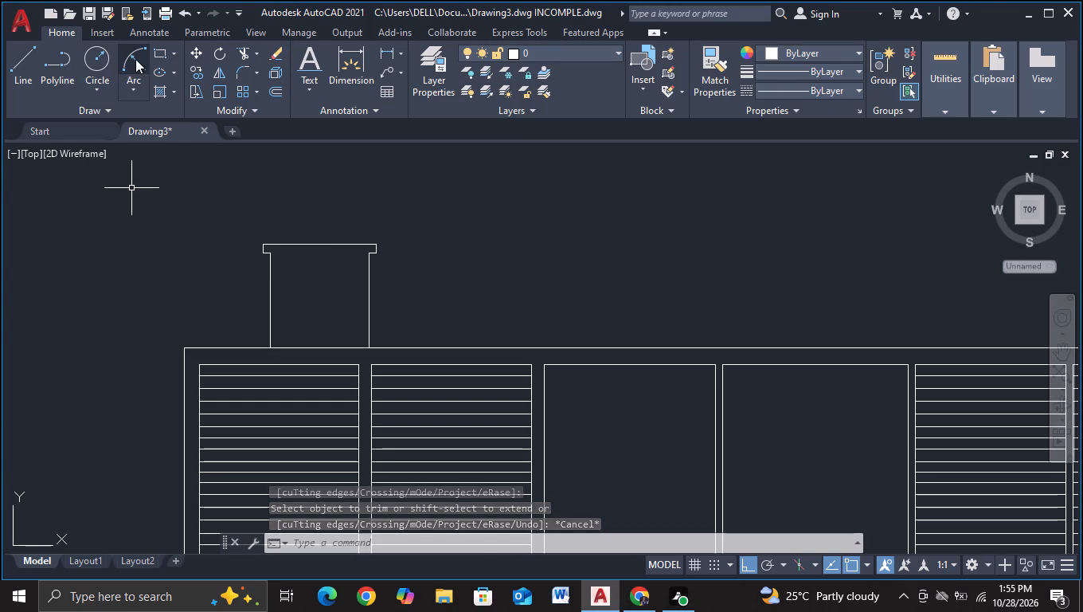
click(135, 59)
click(273, 347)
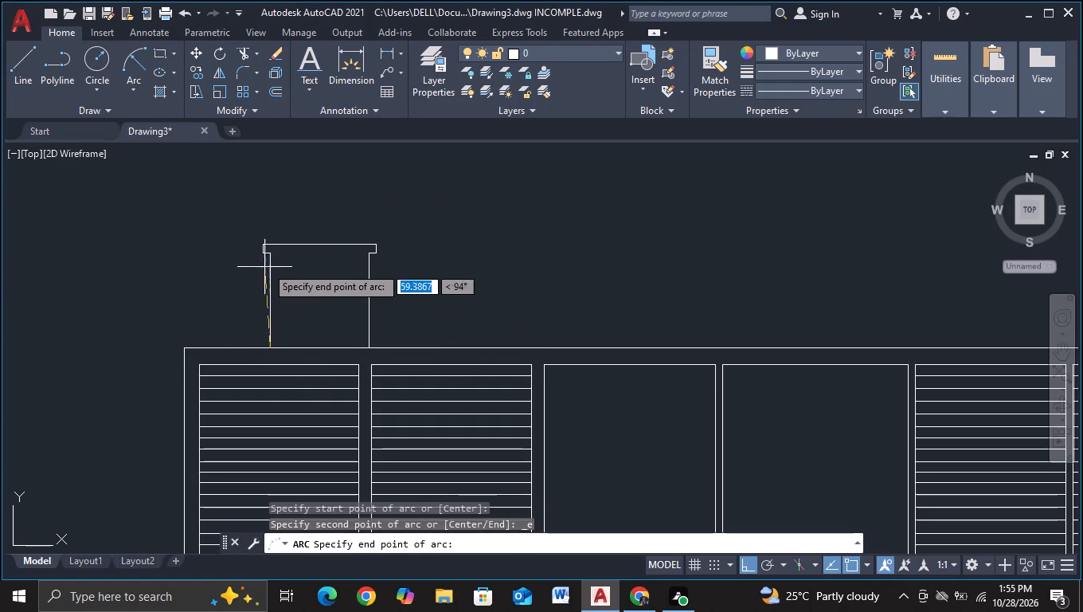
click(267, 251)
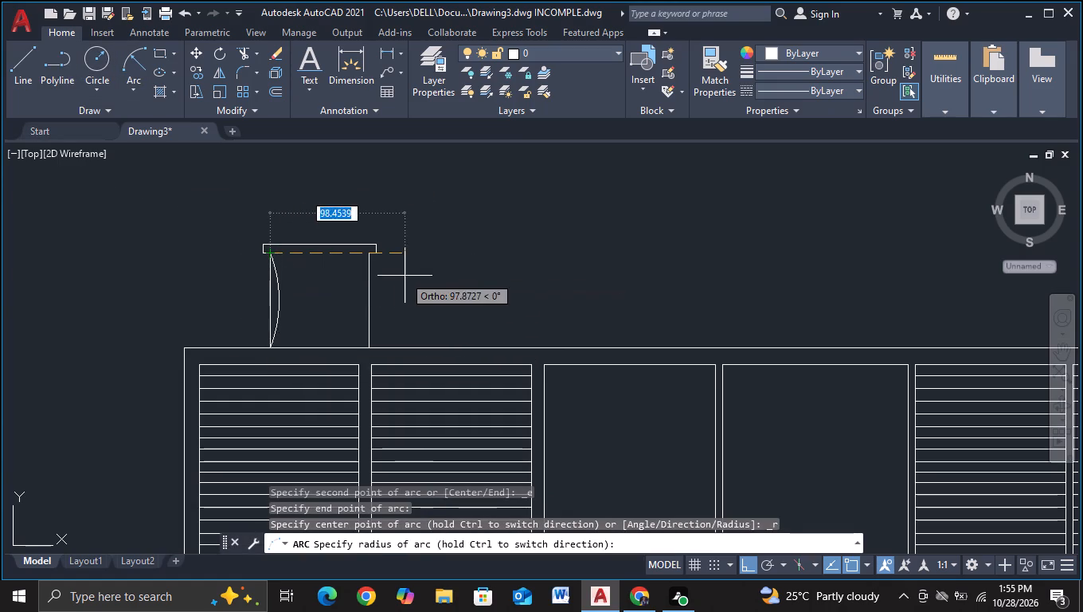
click(490, 273)
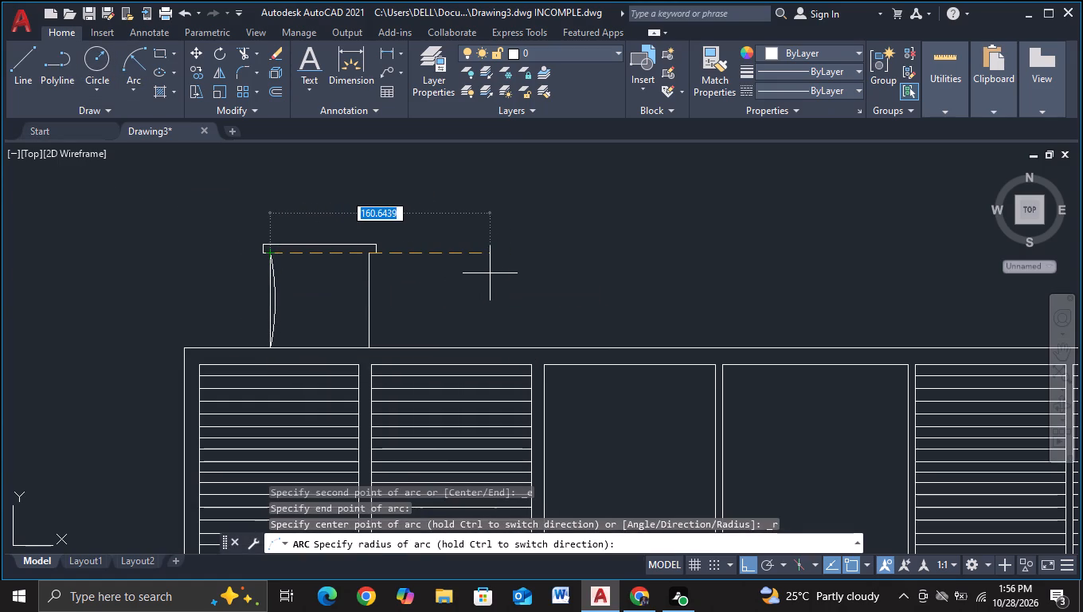
key(Escape)
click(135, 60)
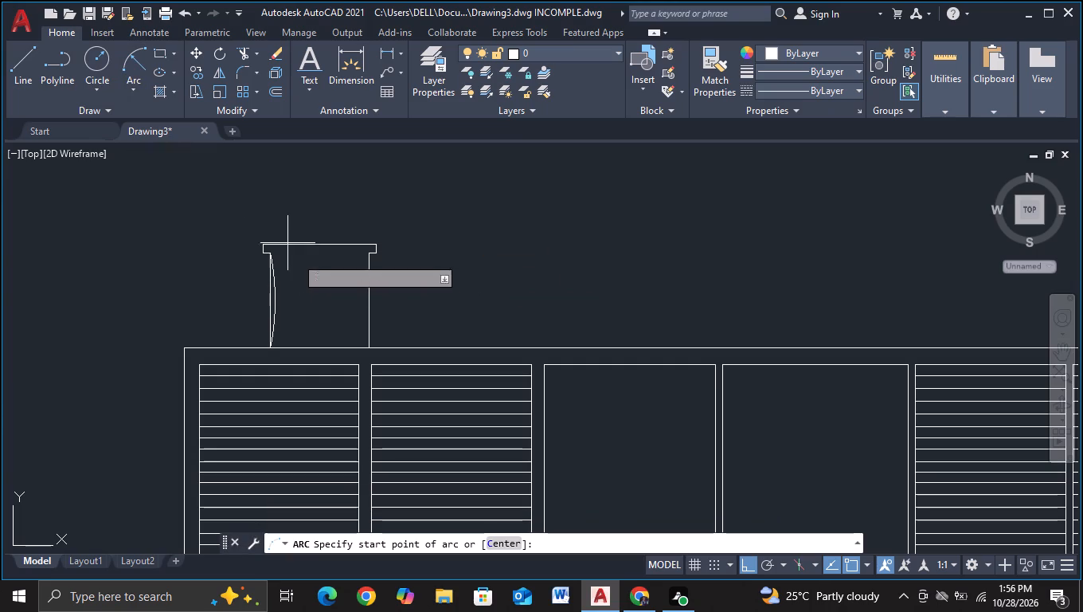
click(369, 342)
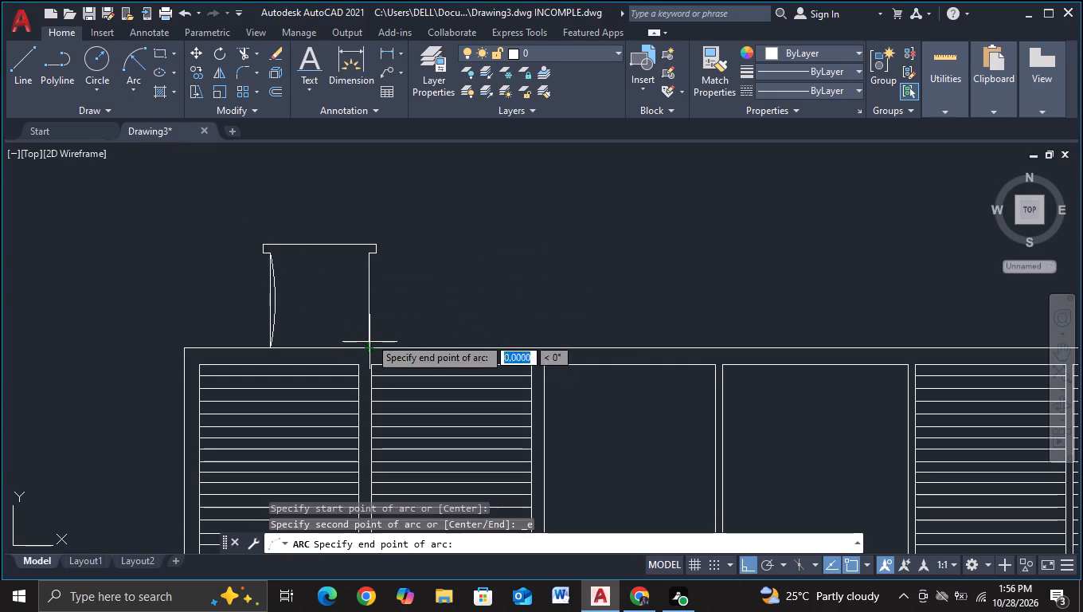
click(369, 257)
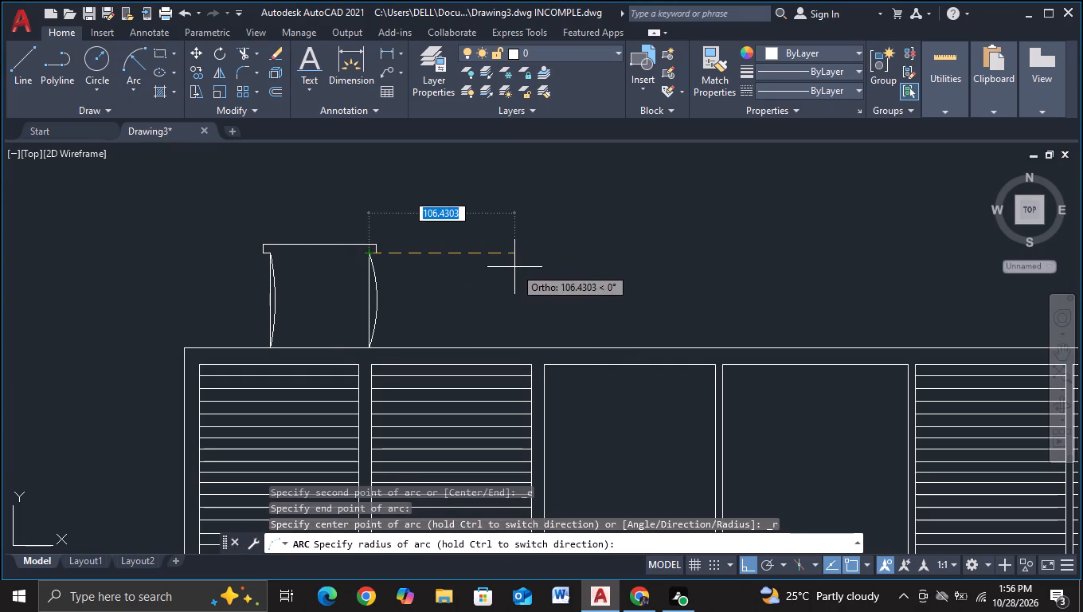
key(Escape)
Draw an inward-curving arc along the upper volume's right side from the cap's underside to its base, radius about 190.
click(133, 58)
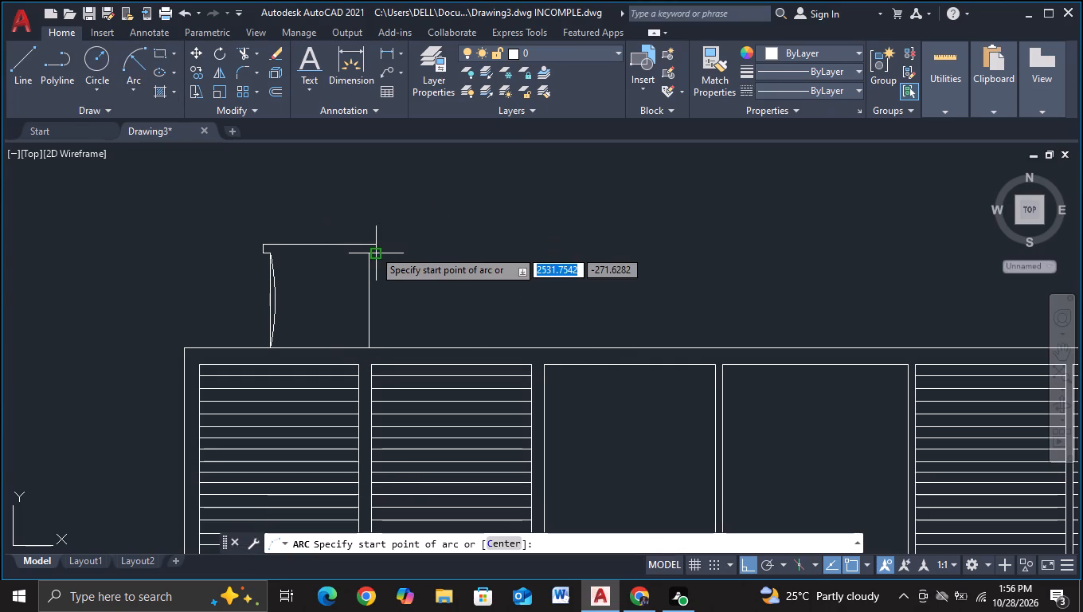
click(366, 252)
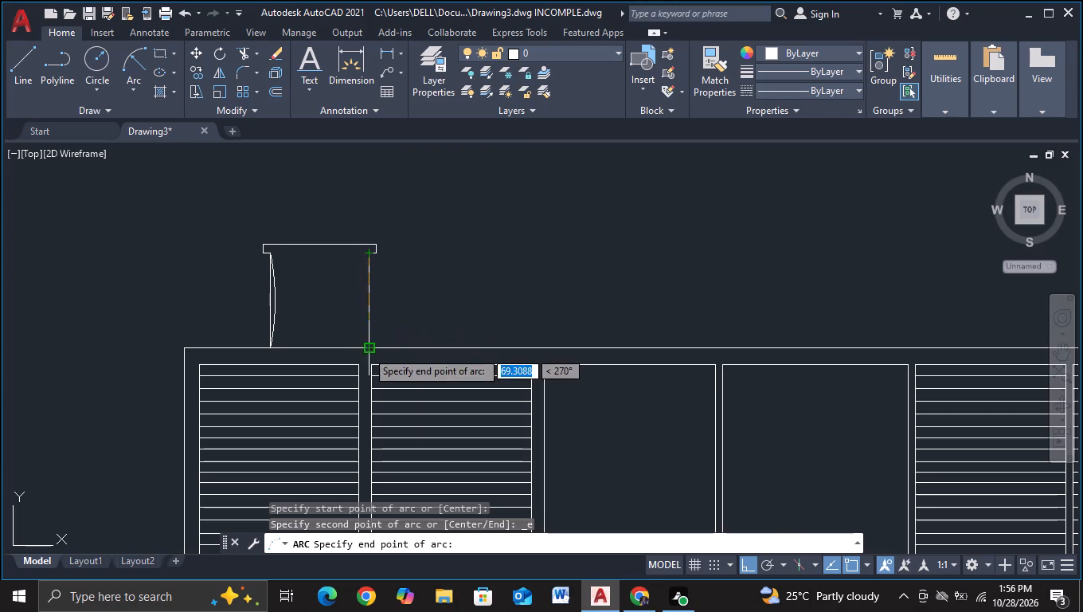
click(366, 351)
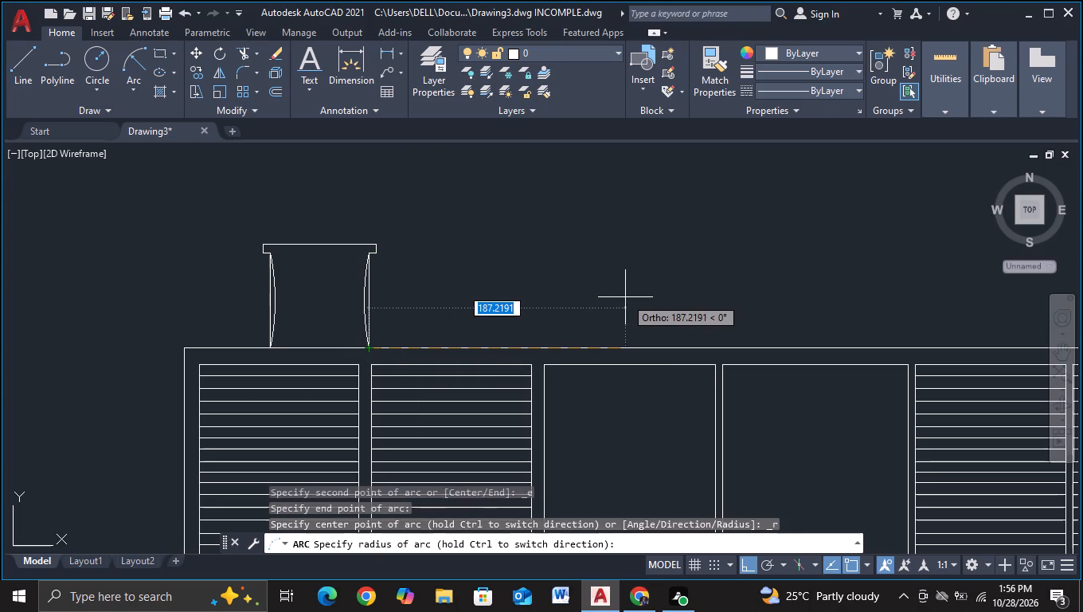
click(628, 299)
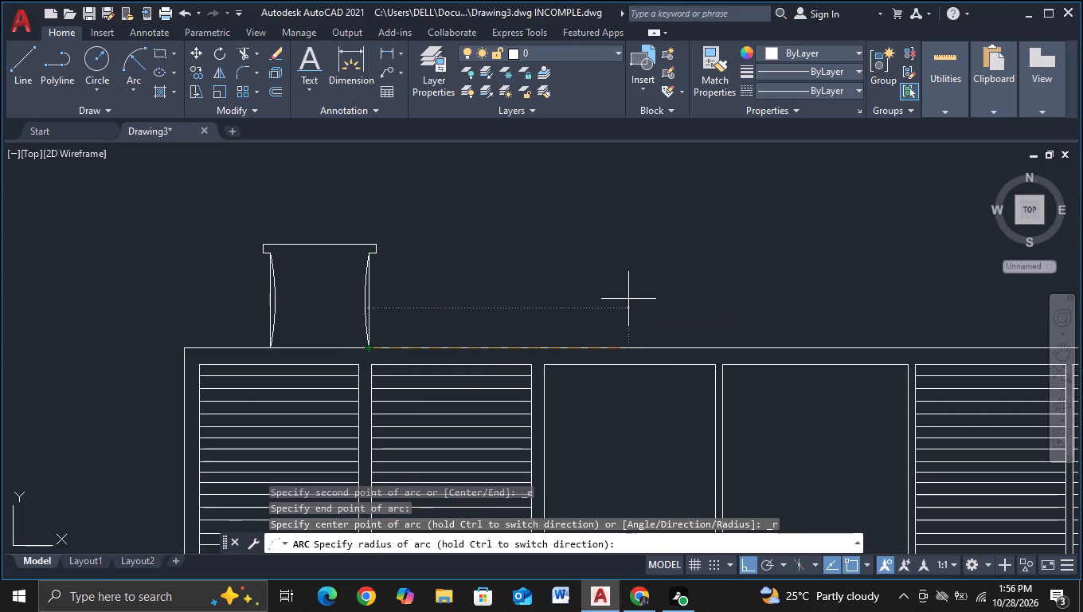
key(Escape)
Trim away the straight left and right sides of the upper volume, leaving its inward-curving arcs.
click(245, 52)
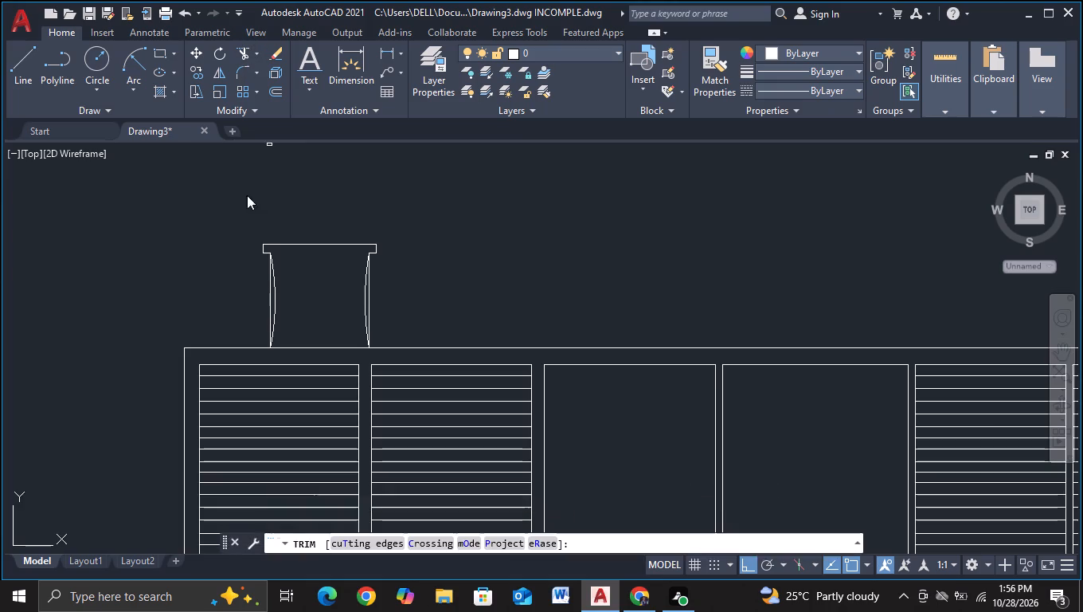
scroll(257, 257, up, 2)
click(285, 333)
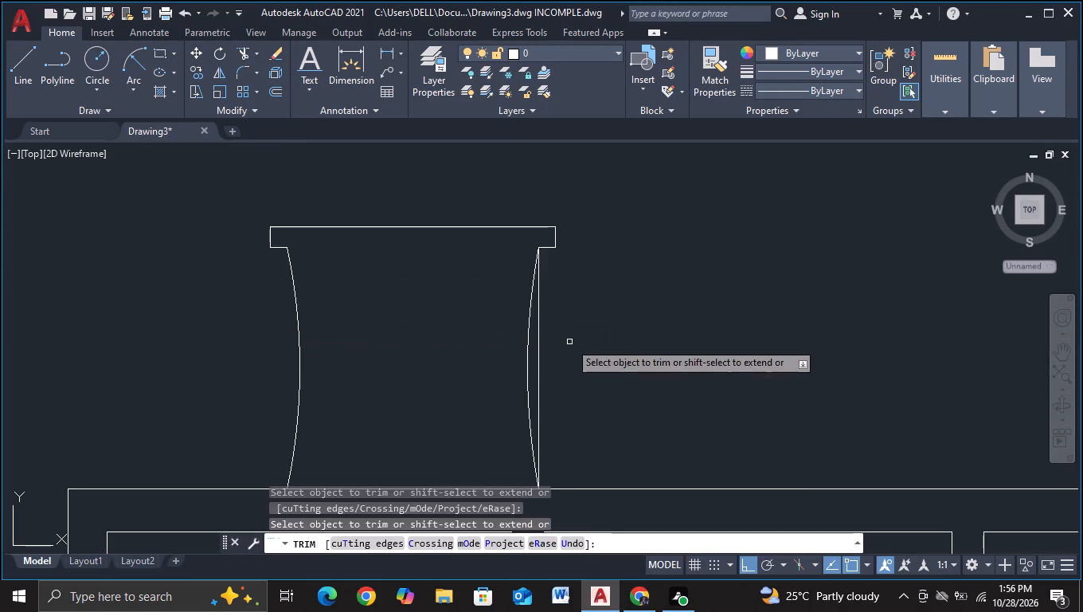
click(539, 357)
scroll(555, 348, down, 2)
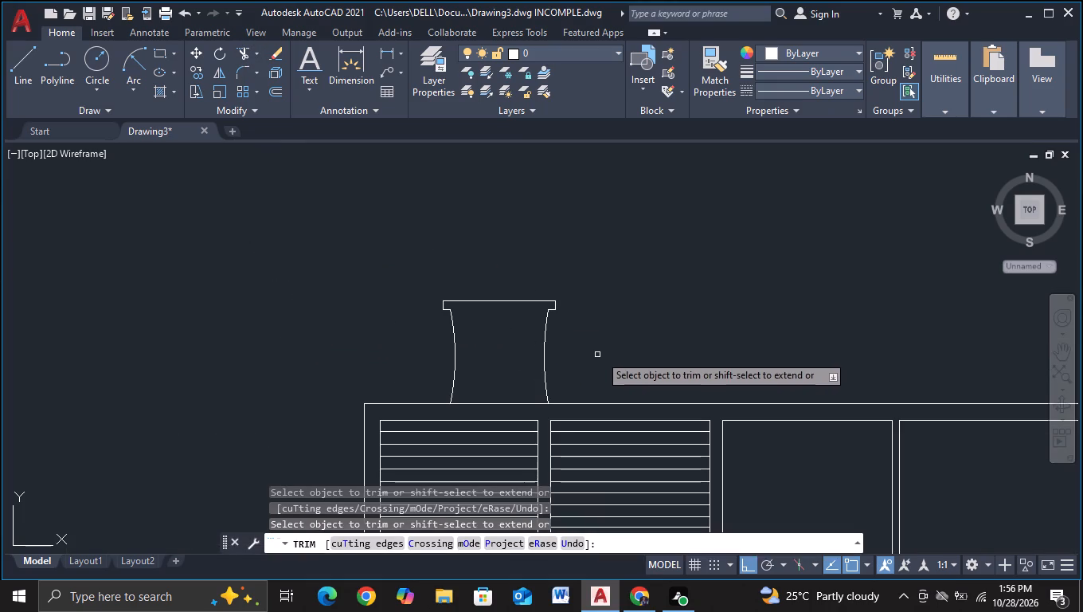
scroll(606, 360, down, 1)
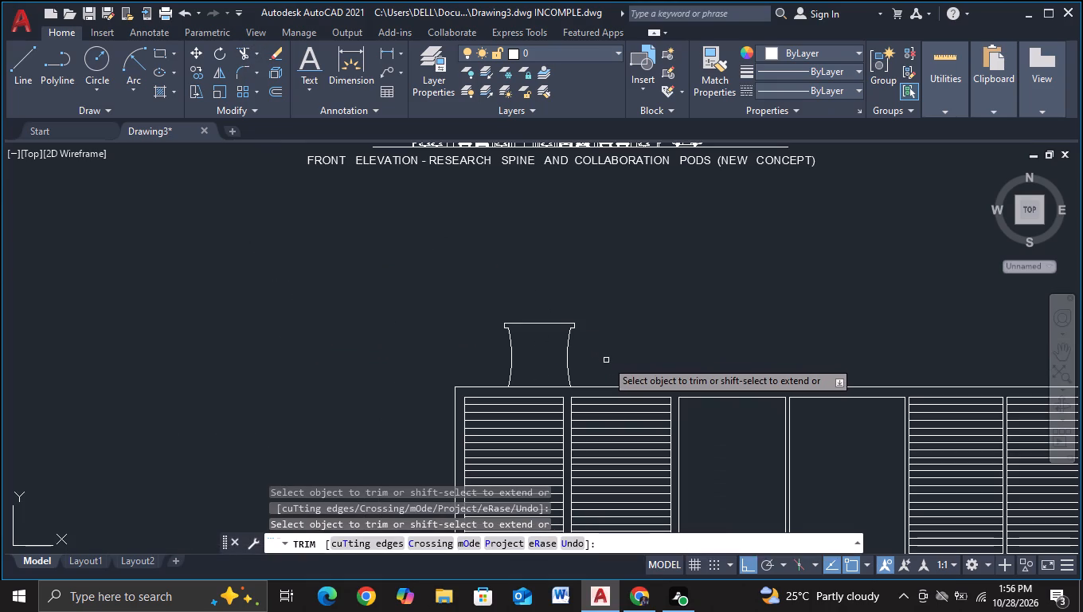
key(Escape)
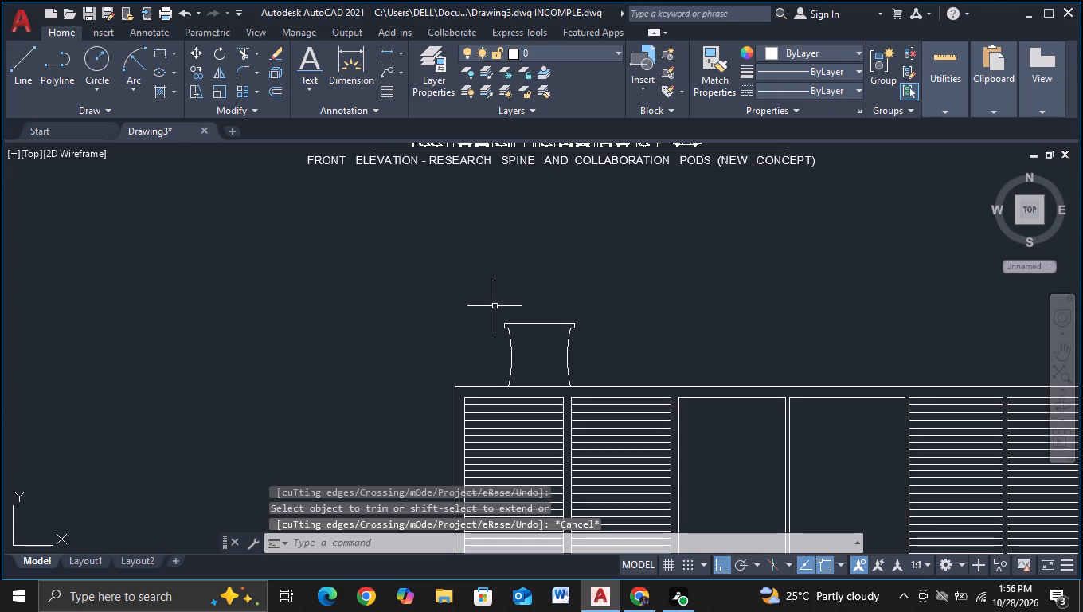
Move the upper volume's right arc and the cap's right end about 22 units horizontally to the right.
click(549, 304)
click(613, 388)
key(m)
click(707, 426)
click(627, 343)
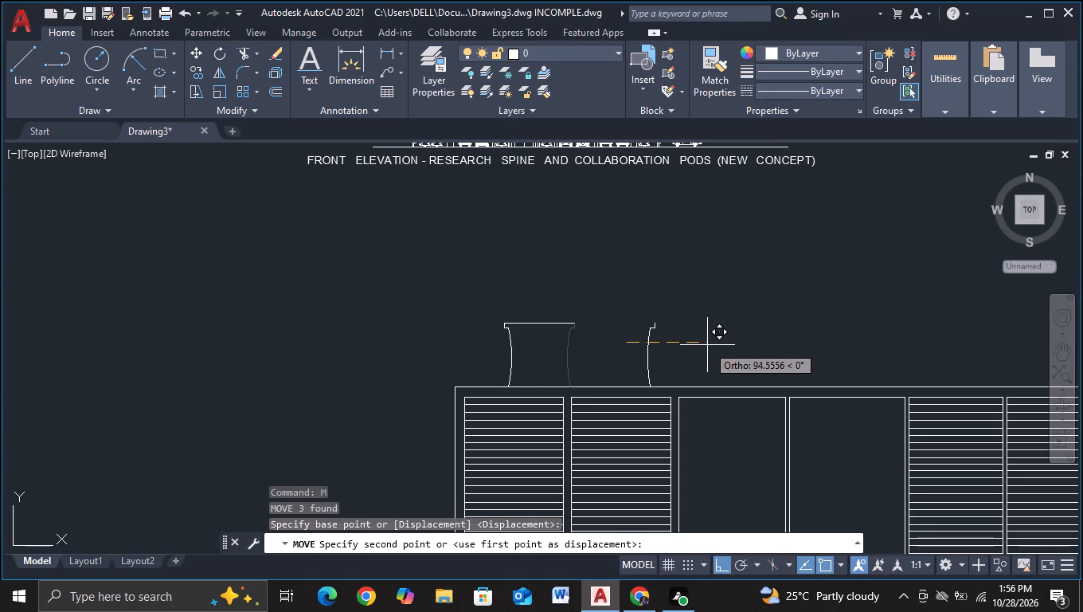
click(645, 347)
key(Escape)
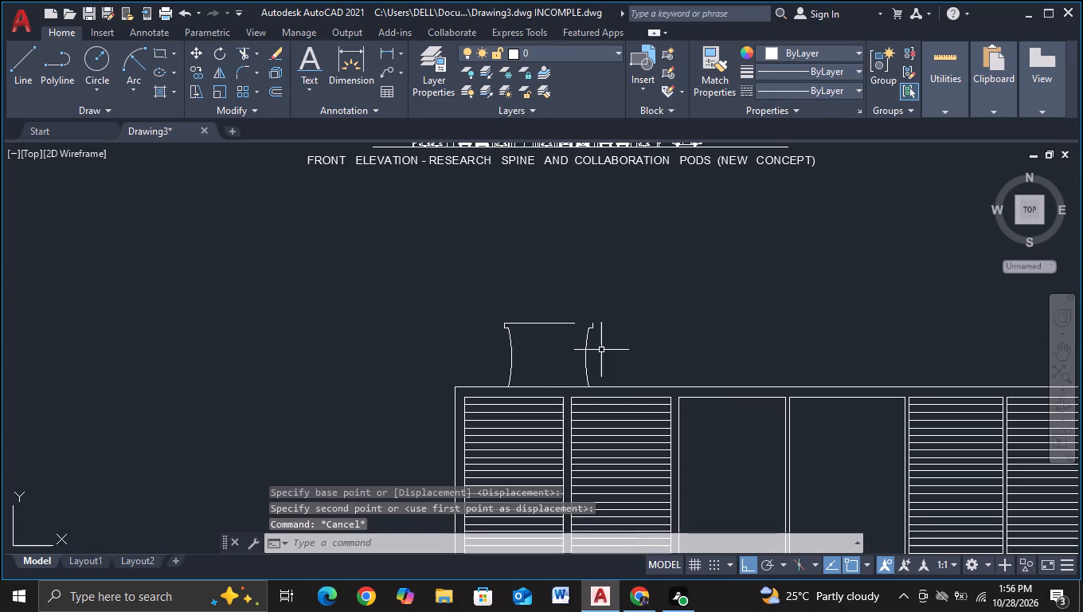
Extend the cap's top line to meet its relocated right end.
key(e)
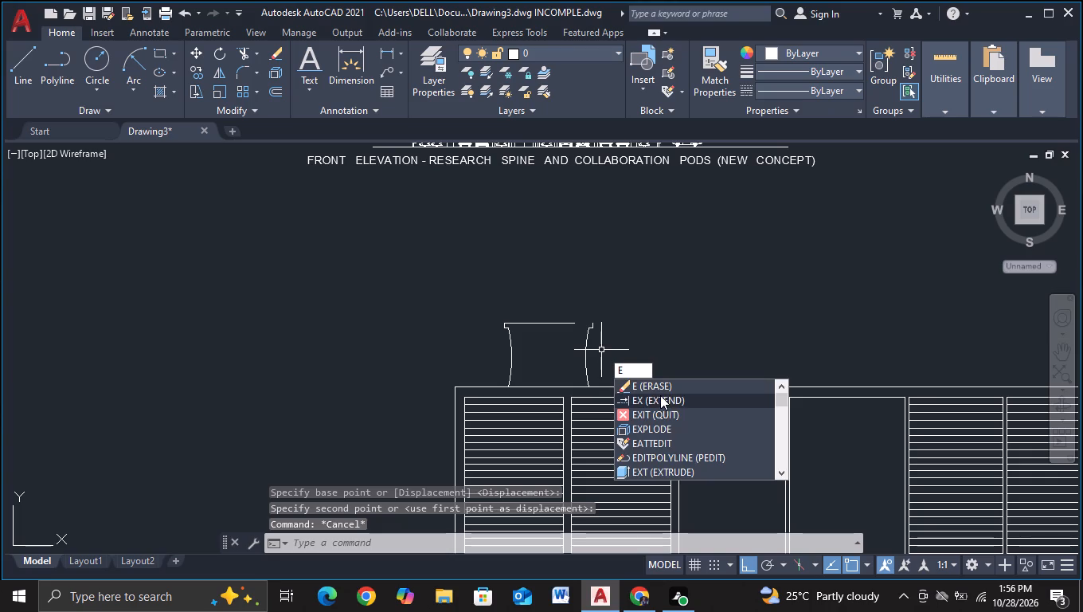
click(655, 402)
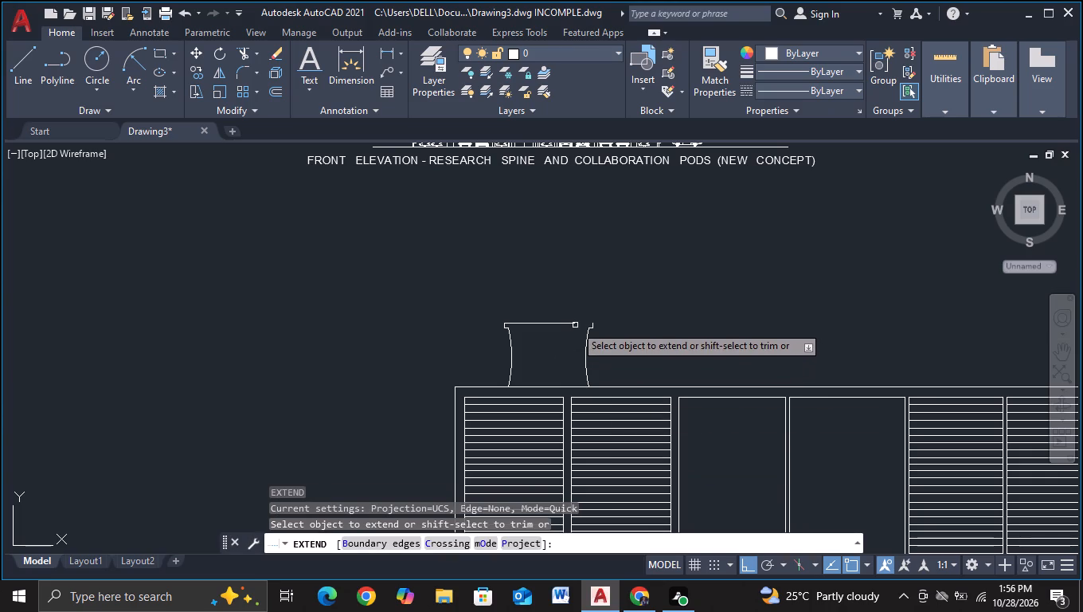
click(565, 325)
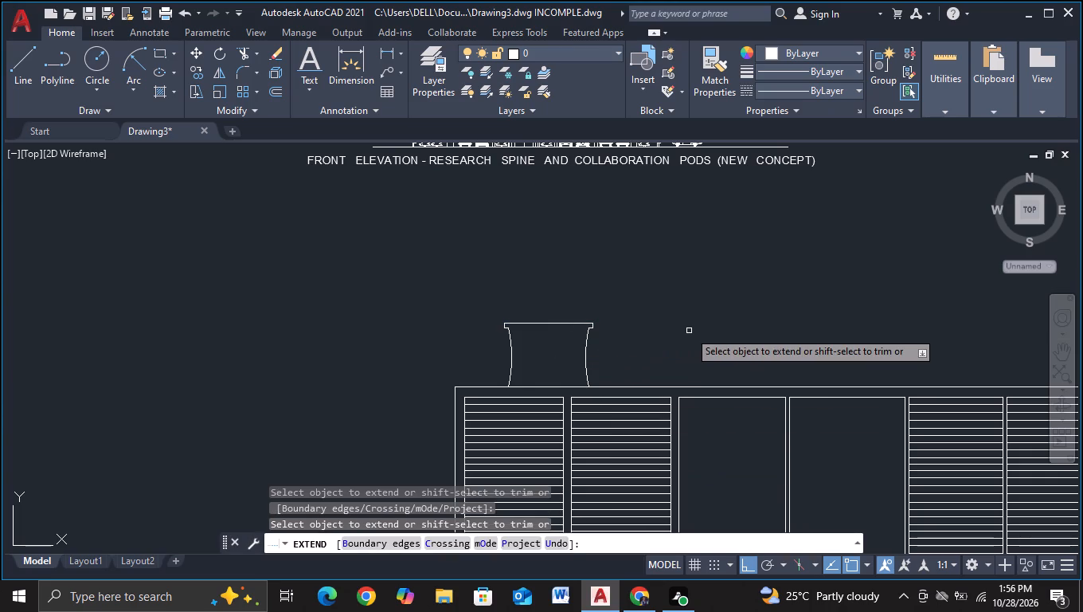
key(Escape)
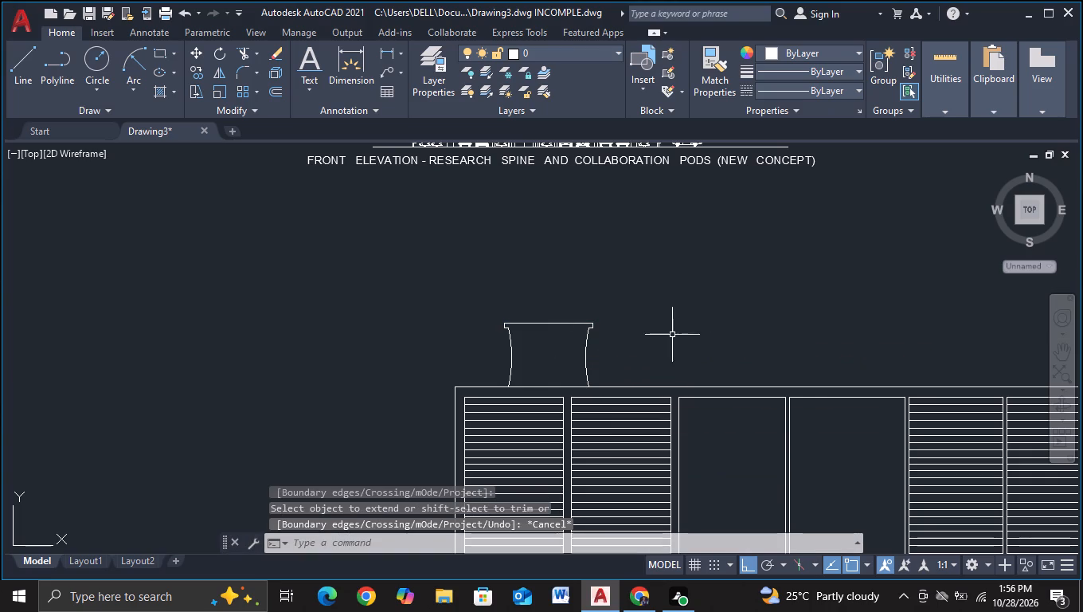
Draw a horizontal line along the cap's underside from the left arc's top to the right arc's top.
click(14, 89)
scroll(487, 316, up, 1)
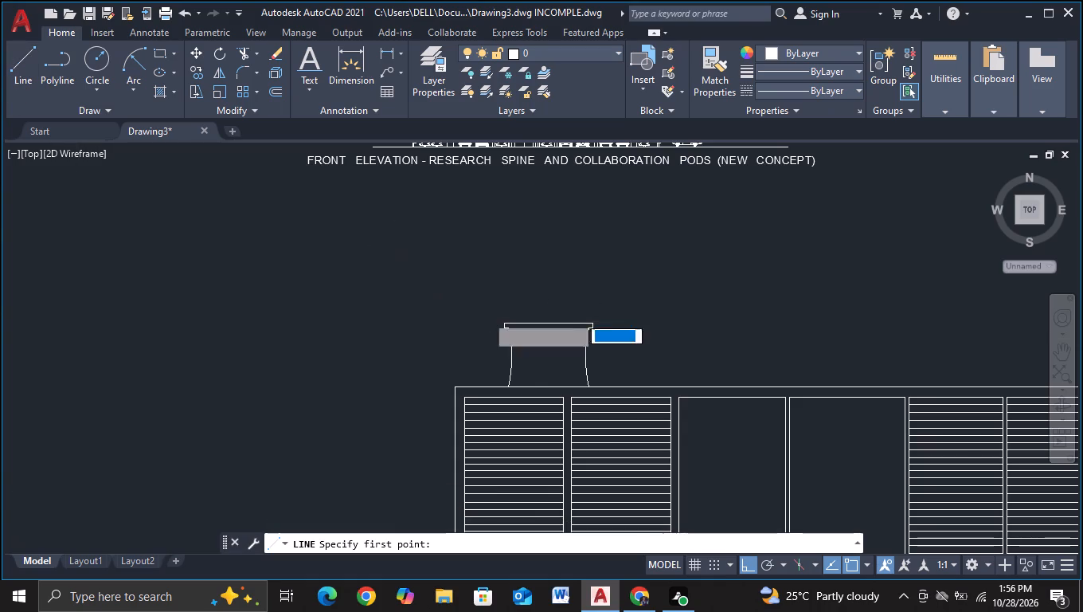
scroll(487, 316, up, 1)
click(539, 348)
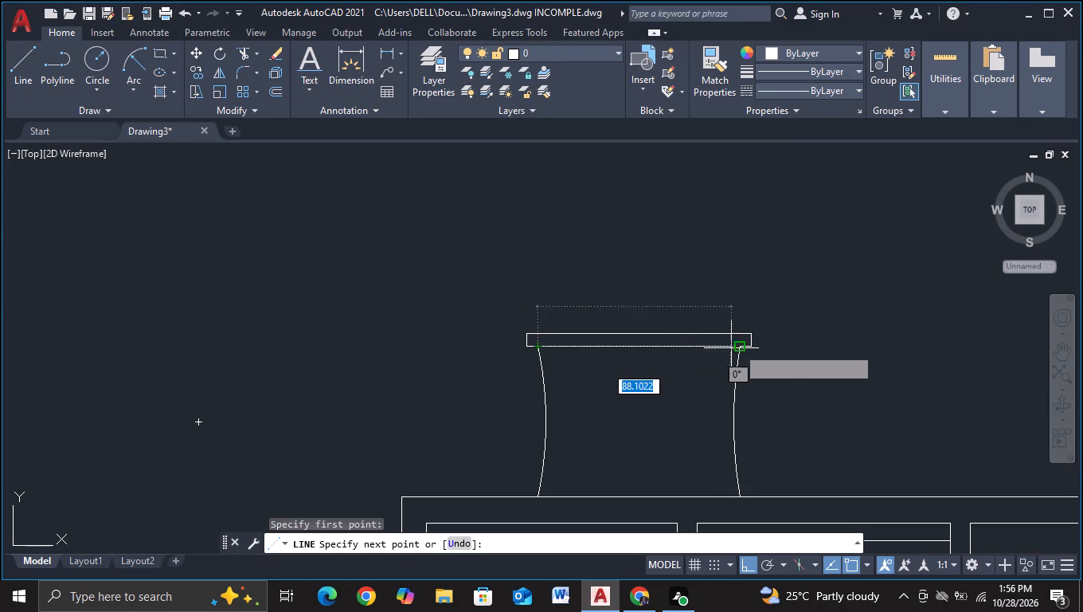
click(738, 347)
key(Escape)
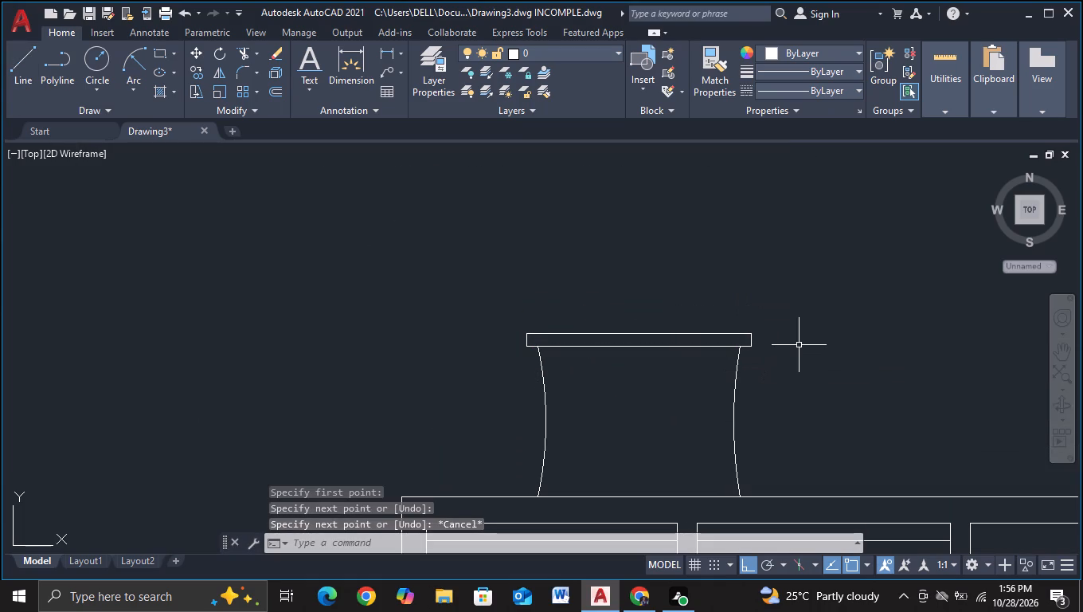
Copy the complete capped volume three times to the right along the frame's top, at about 145, 300 and 450 units.
scroll(800, 345, down, 2)
middle_drag(807, 360, 647, 357)
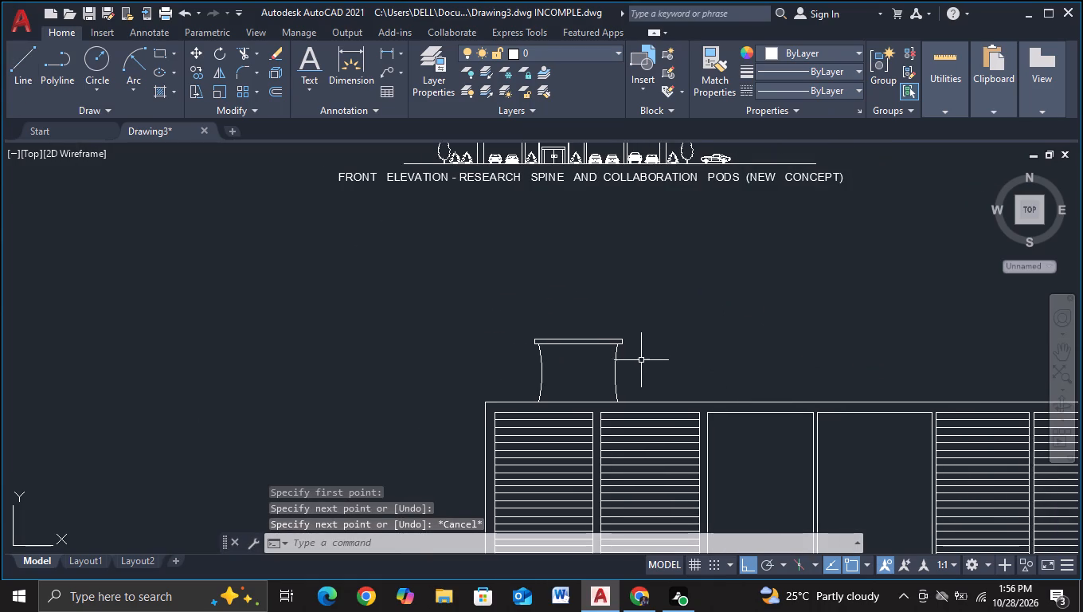
click(514, 316)
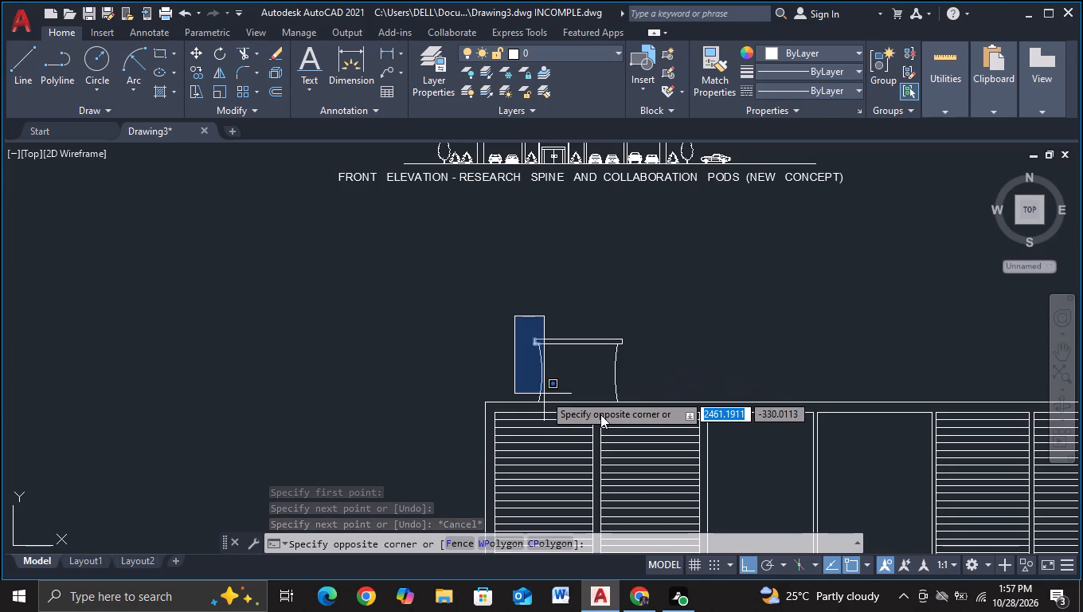
click(677, 408)
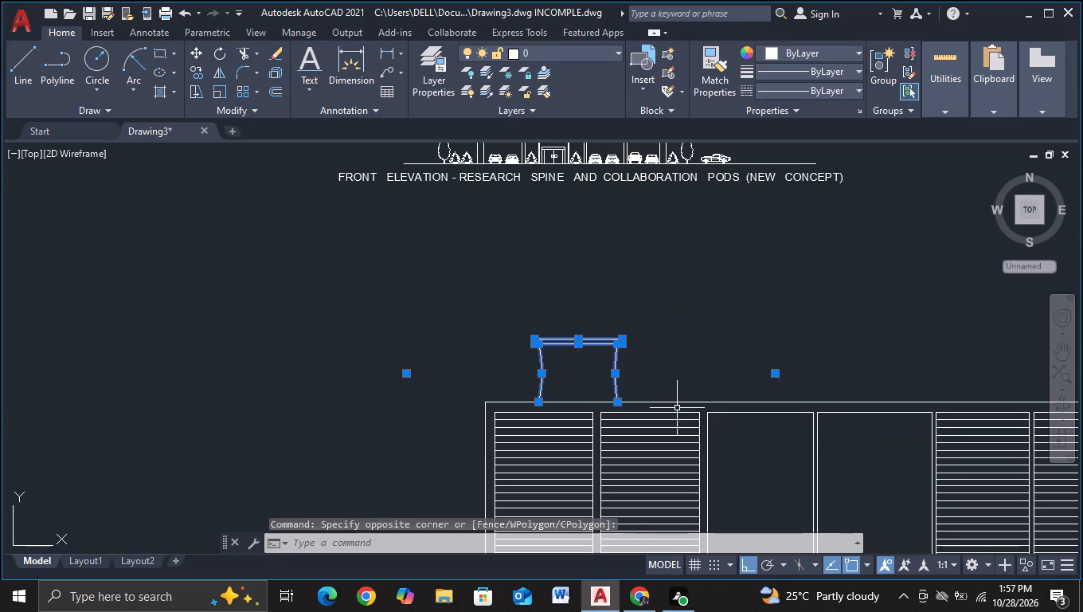
key(c)
click(739, 457)
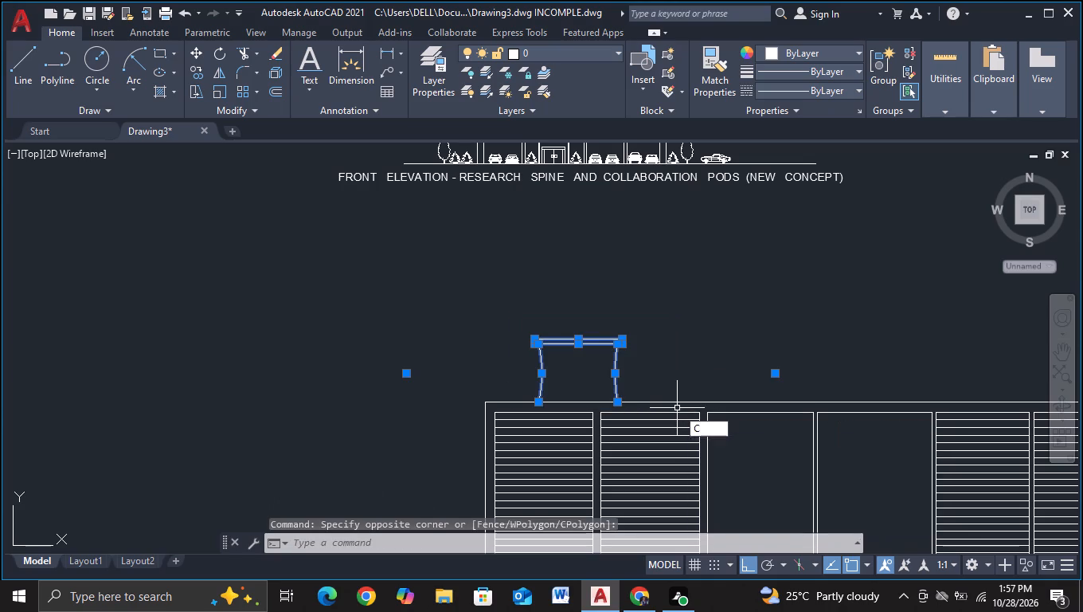
click(678, 342)
middle_drag(757, 331, 266, 279)
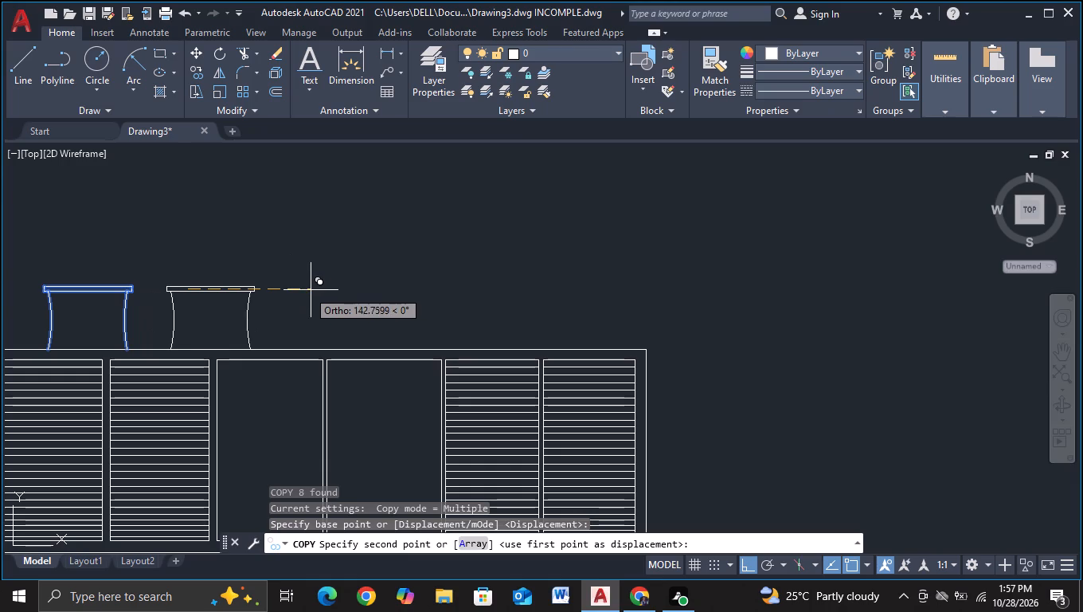
click(312, 291)
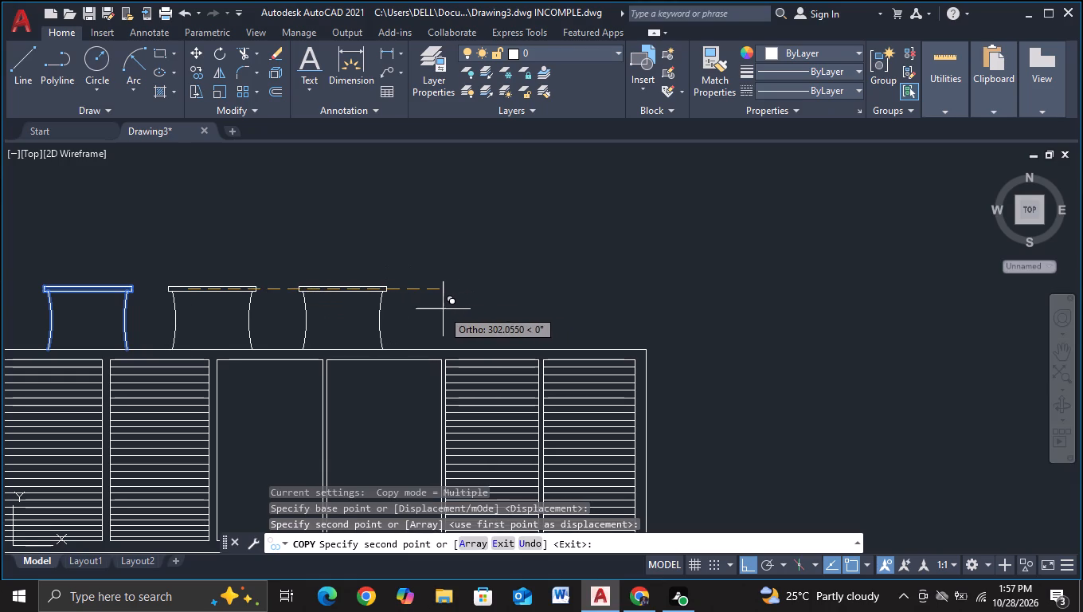
click(441, 309)
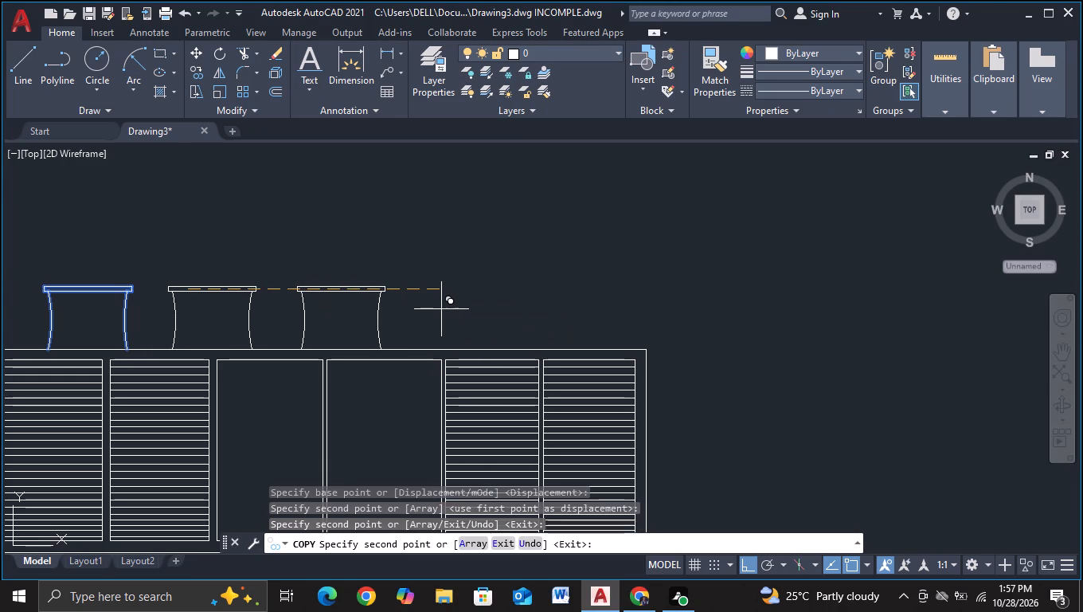
click(571, 316)
key(Escape)
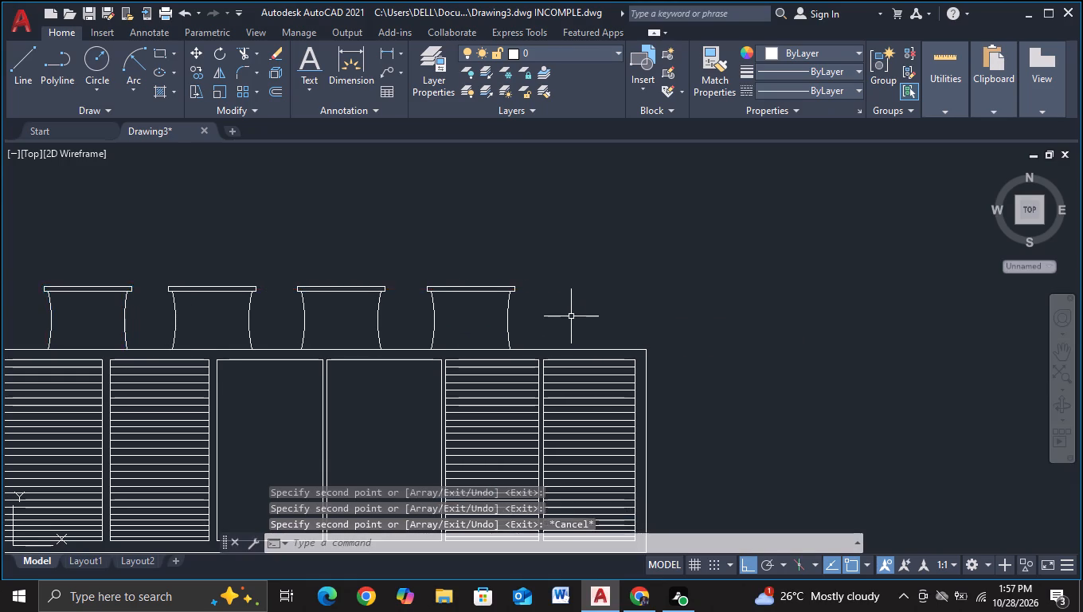
Move all four capped volumes together about 53 units horizontally to the right above the six-bay frame.
scroll(571, 316, down, 2)
middle_drag(573, 316, 636, 306)
scroll(412, 295, up, 2)
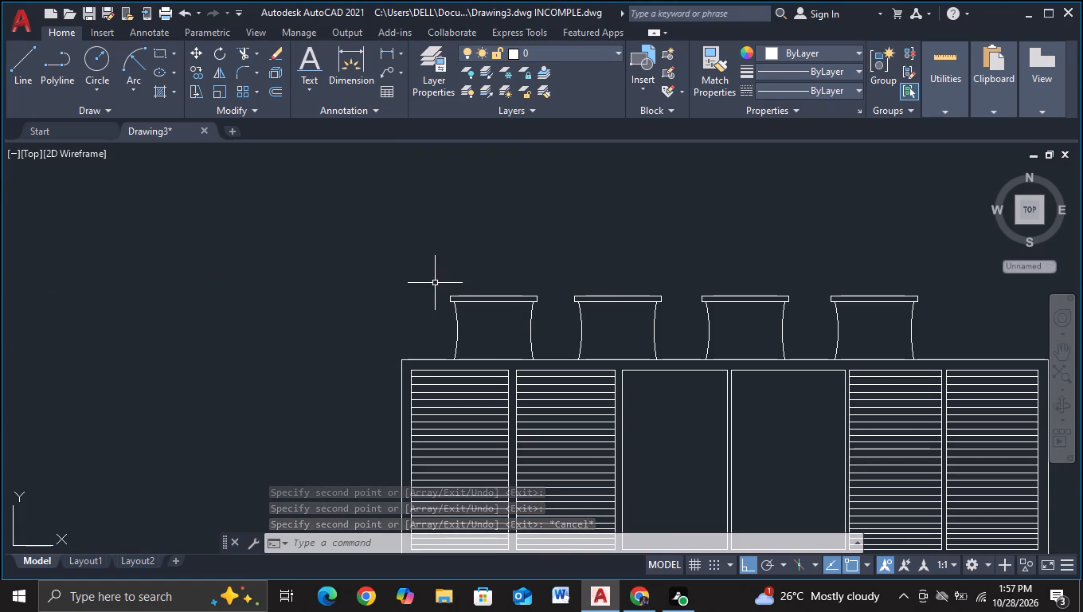
click(435, 283)
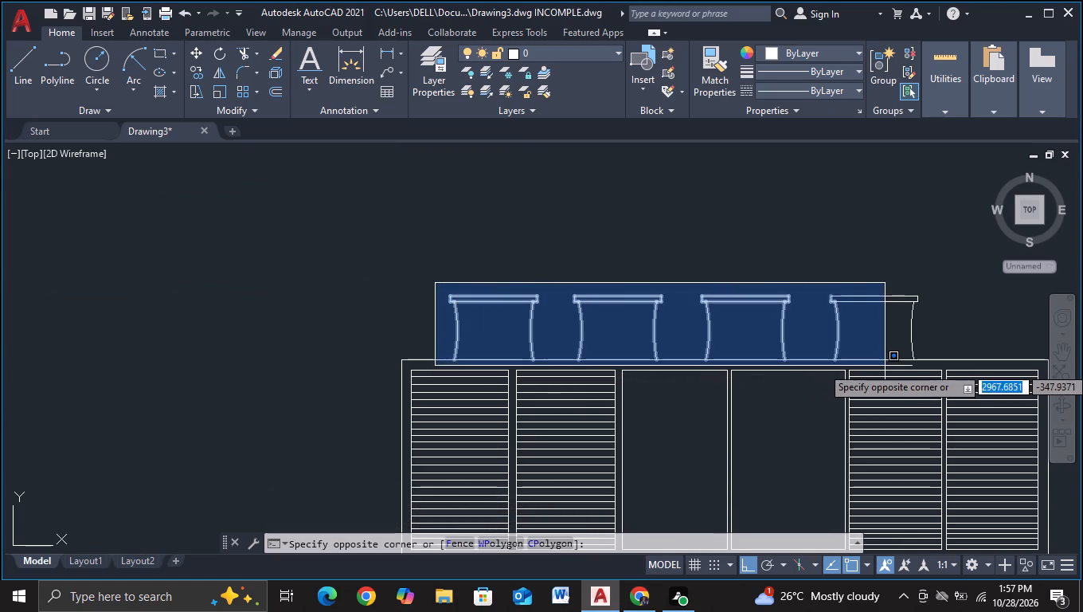
click(935, 362)
middle_drag(954, 331, 947, 335)
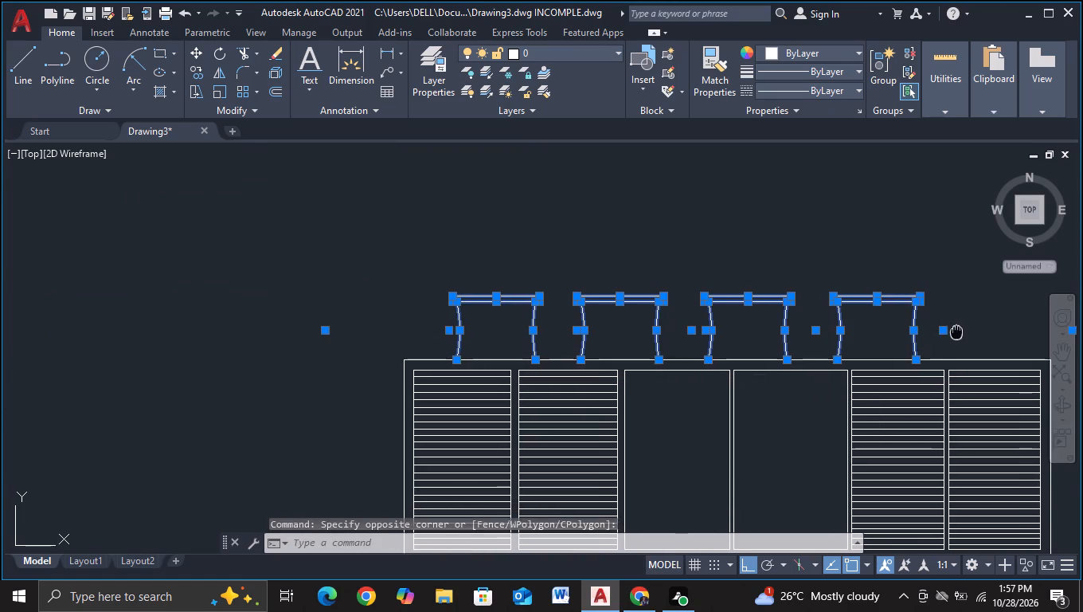
middle_drag(947, 335, 482, 327)
key(m)
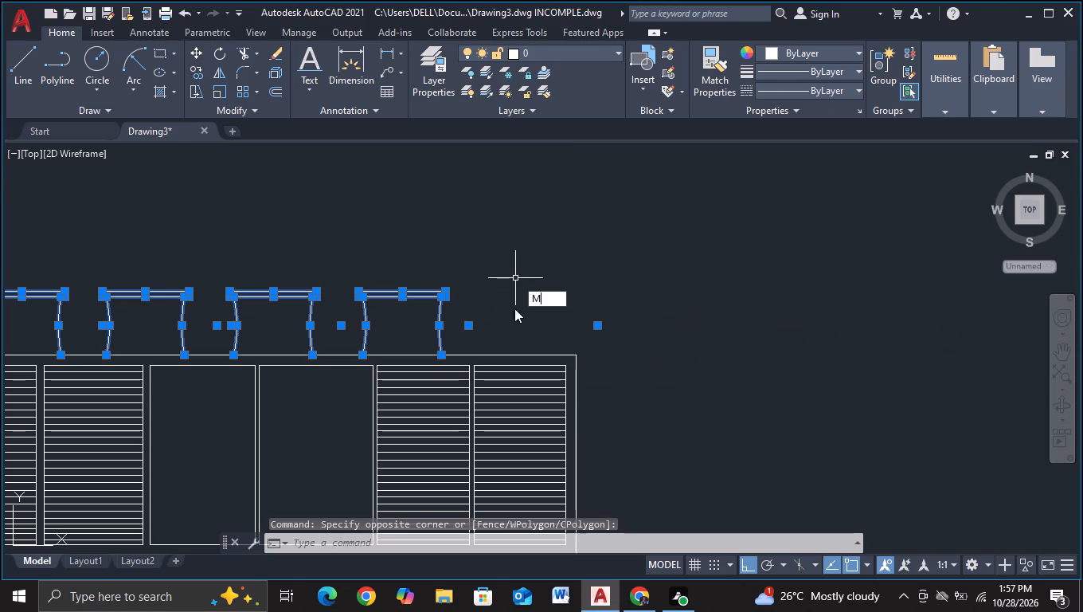
click(548, 311)
click(457, 190)
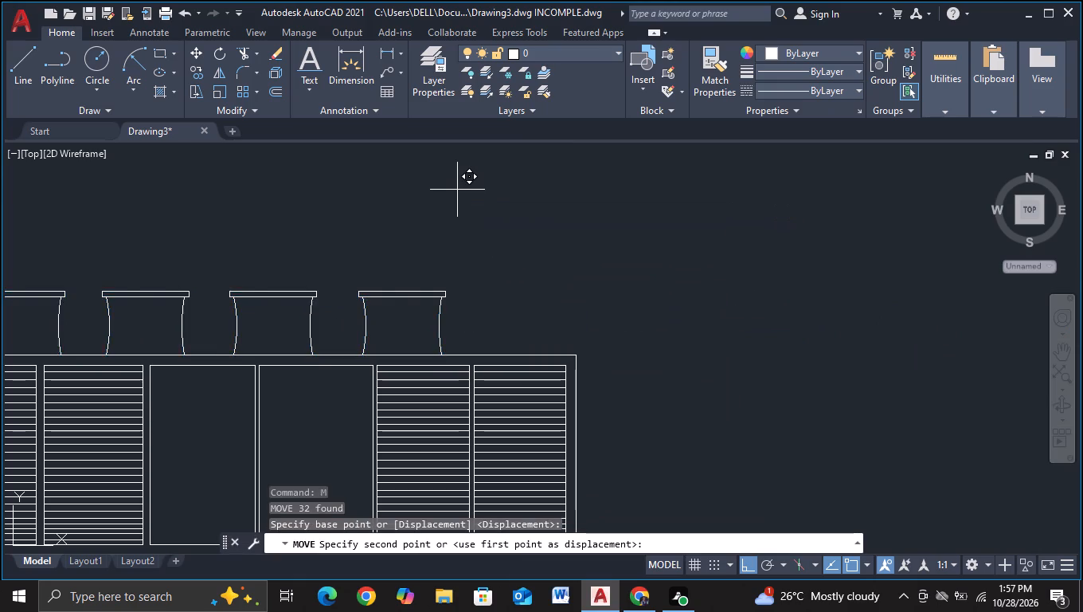
scroll(491, 191, down, 1)
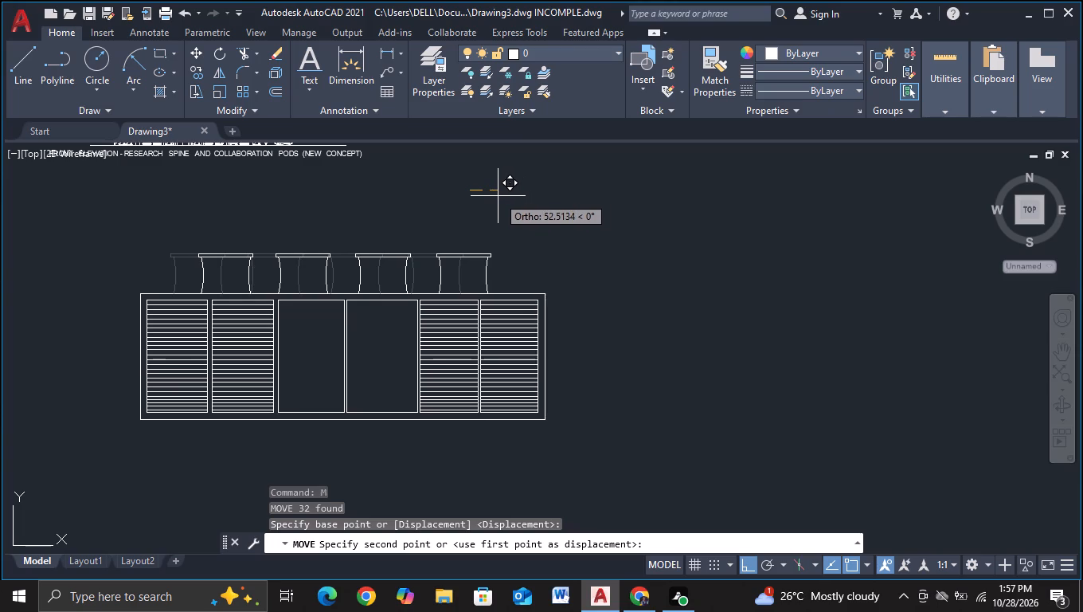
click(498, 196)
Draw a full-height strip about 10 units wide against the outside of the six-bay frame's left edge.
scroll(495, 202, down, 1)
middle_drag(578, 219, 594, 223)
scroll(356, 269, up, 1)
middle_drag(197, 300, 270, 317)
scroll(270, 317, up, 2)
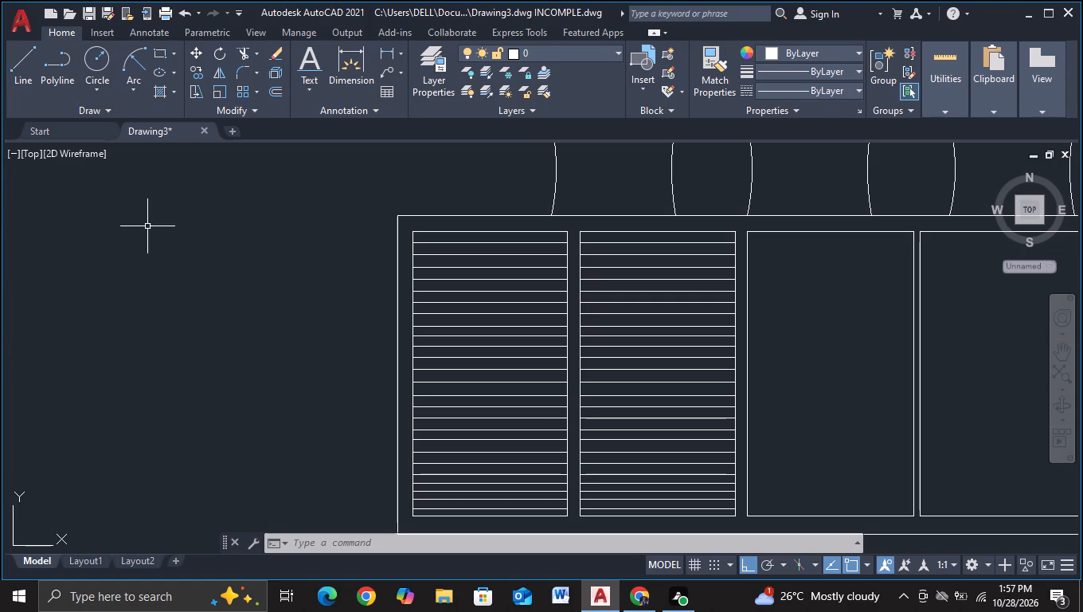
key(e)
key(Escape)
click(13, 64)
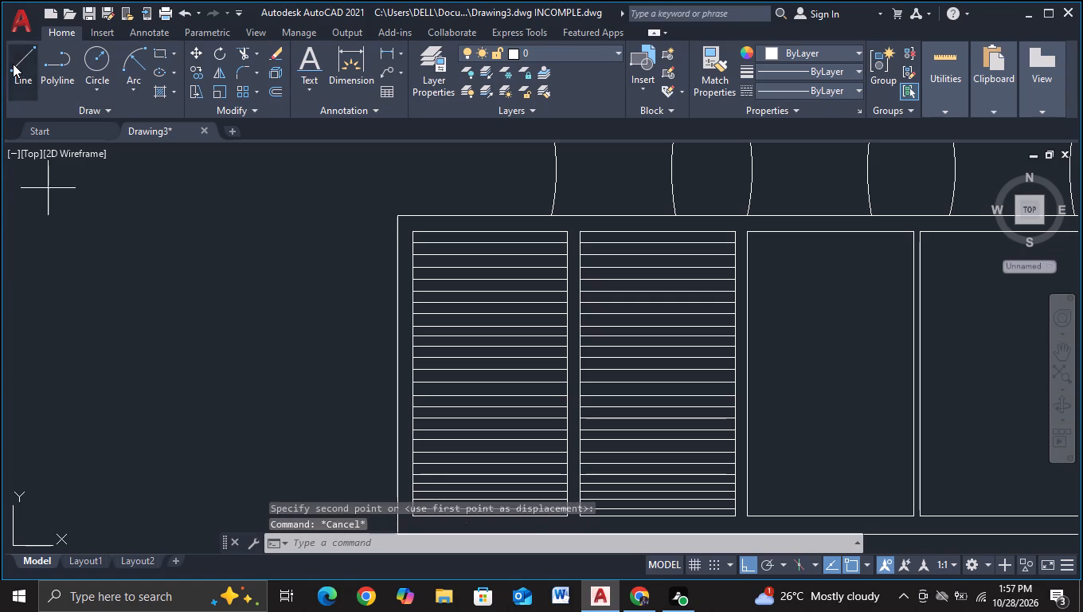
click(394, 213)
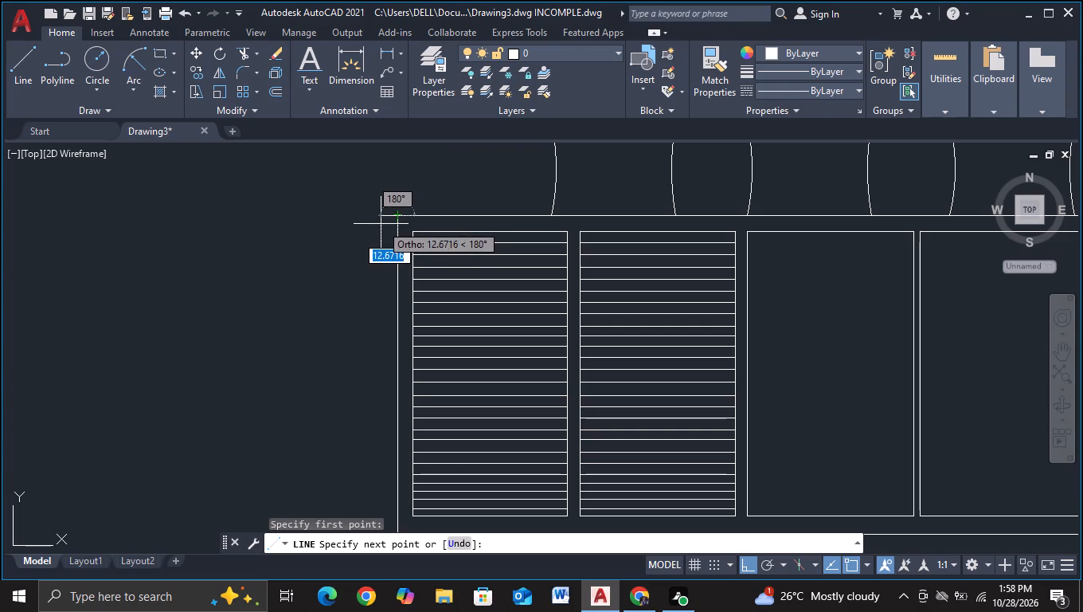
click(384, 223)
middle_drag(350, 401, 340, 373)
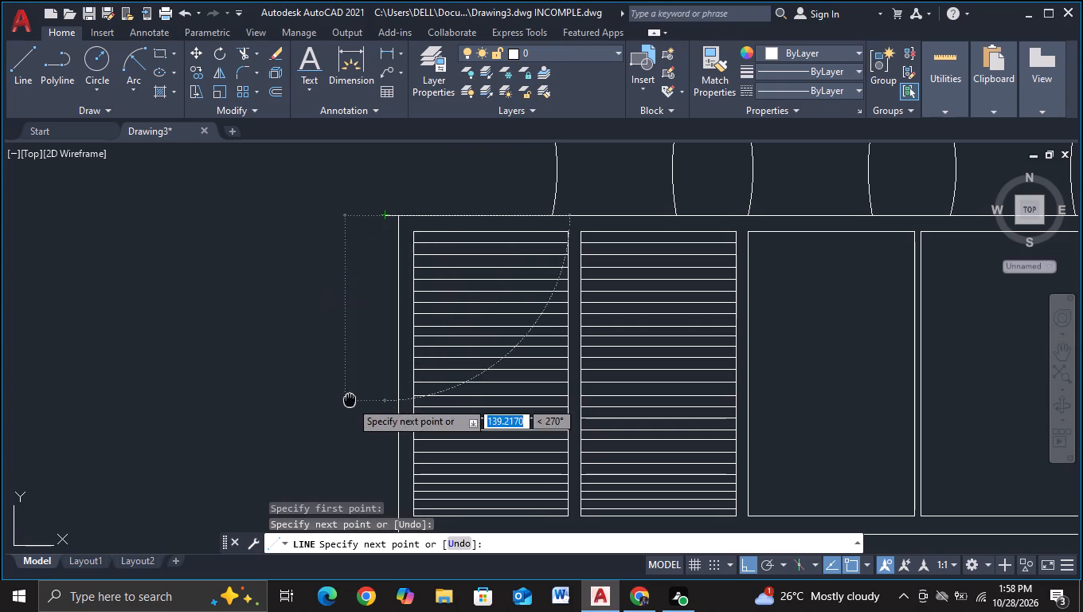
middle_drag(340, 373, 249, 172)
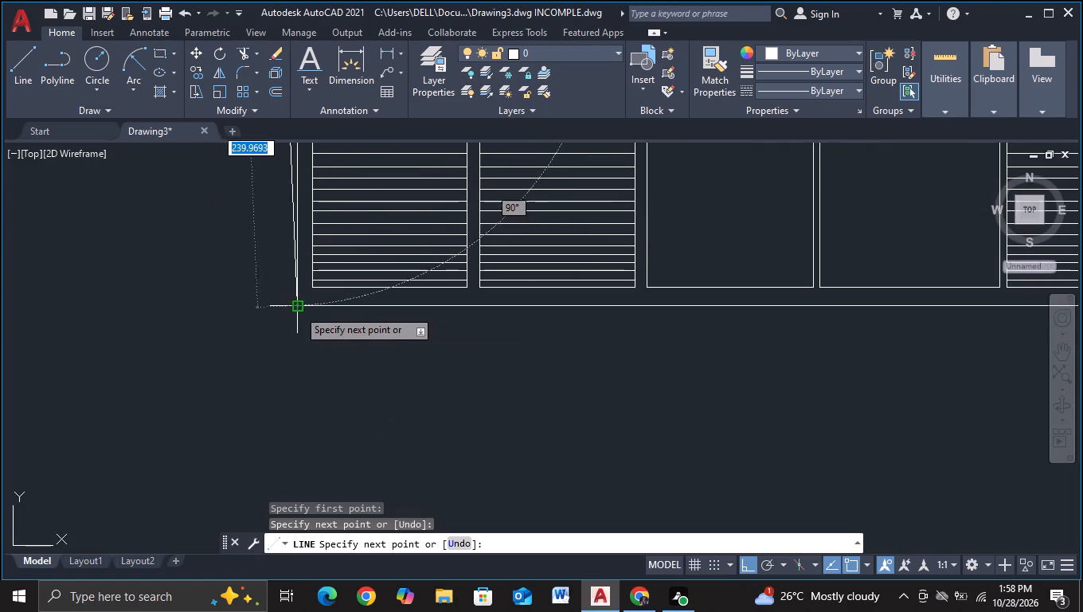
click(283, 304)
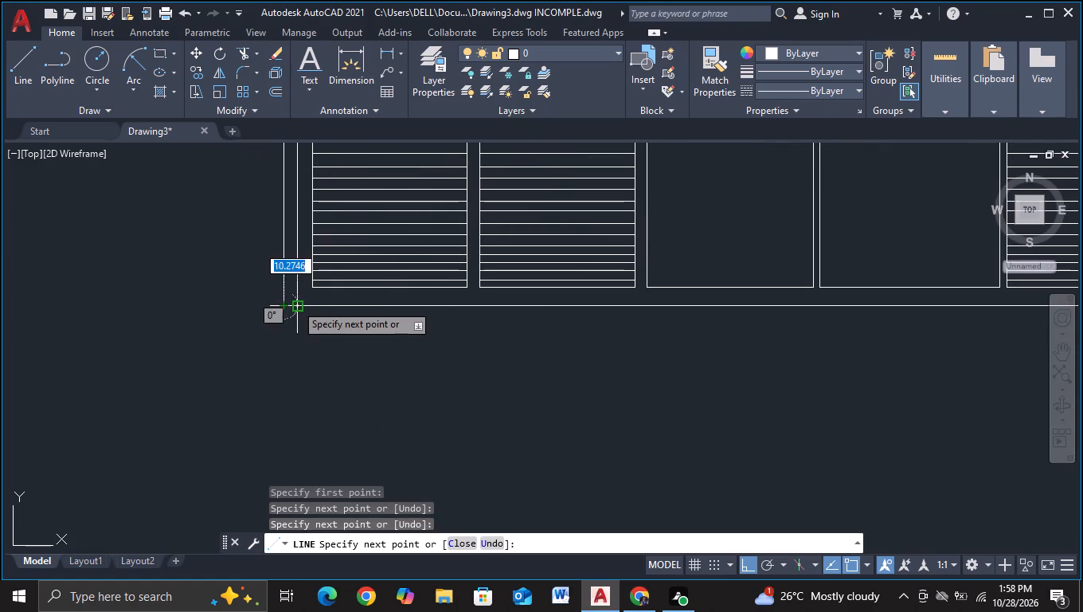
click(295, 304)
key(Escape)
Extend all horizontal louvre lines of the leftmost bay across the frame edge to the new strip's outer line.
scroll(255, 327, down, 2)
middle_drag(255, 327, 257, 366)
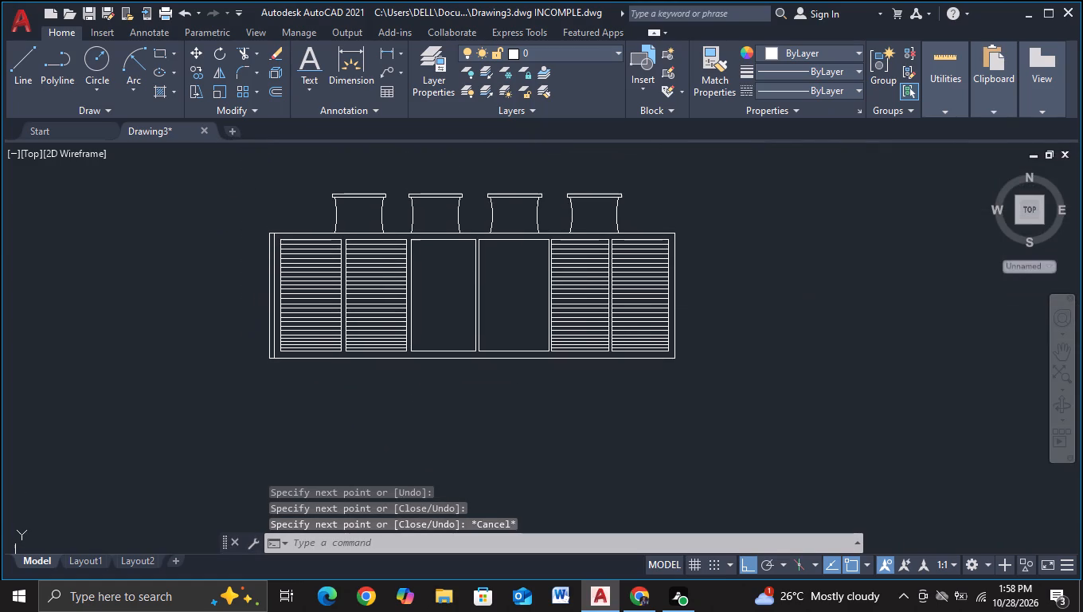
key(Escape)
key(e)
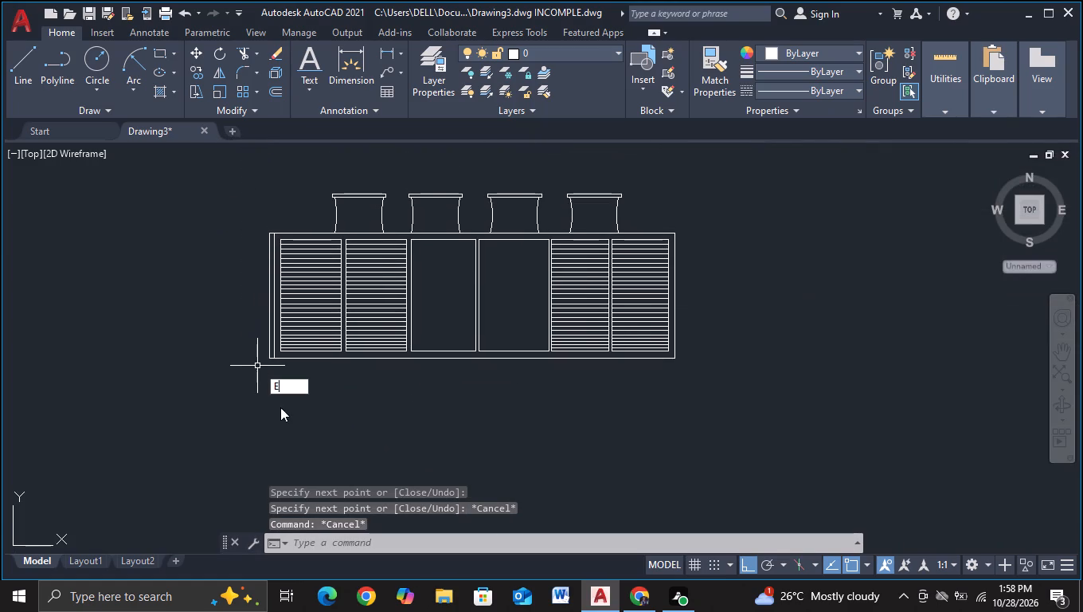
click(281, 414)
scroll(281, 409, up, 1)
middle_drag(281, 402, 297, 463)
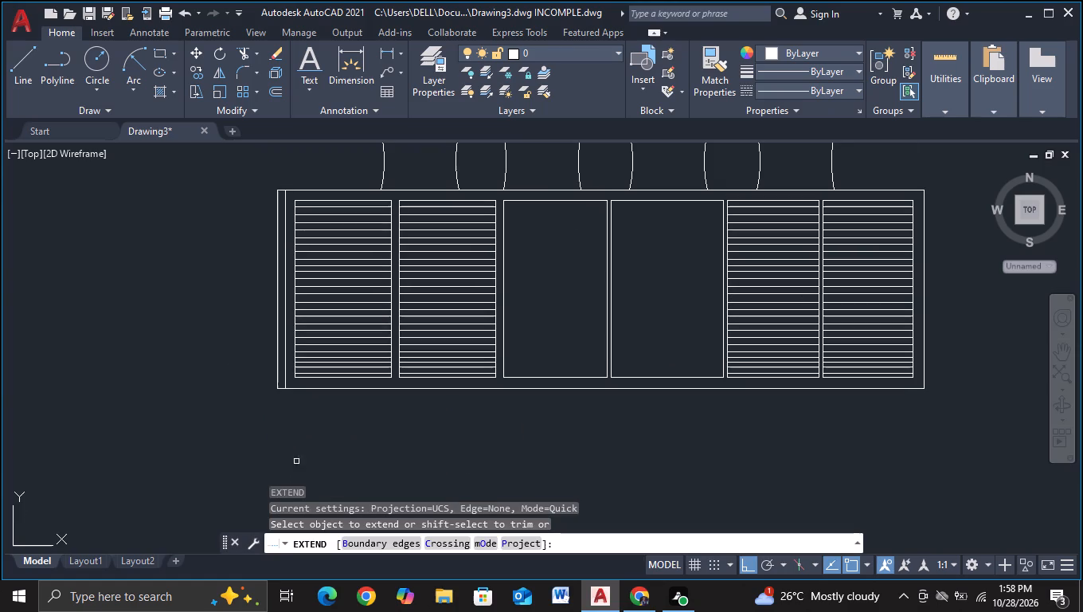
click(302, 198)
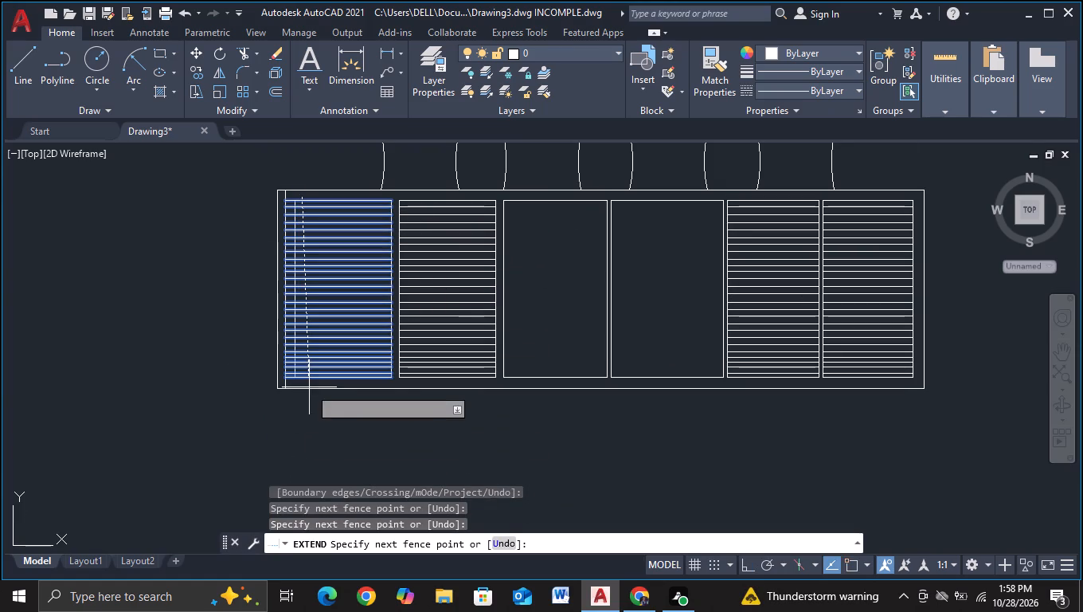
click(307, 383)
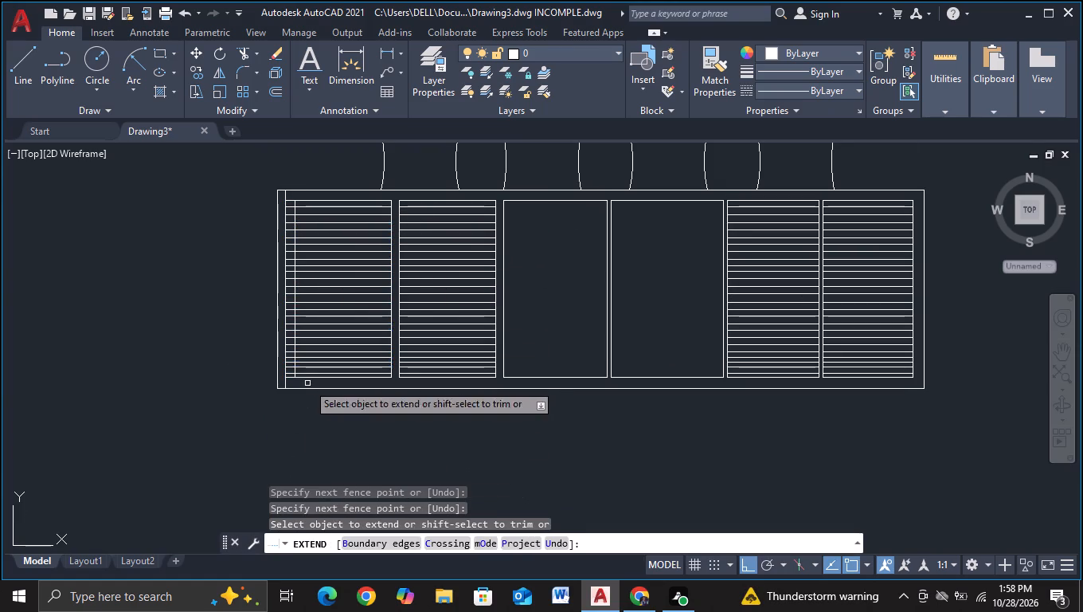
click(290, 195)
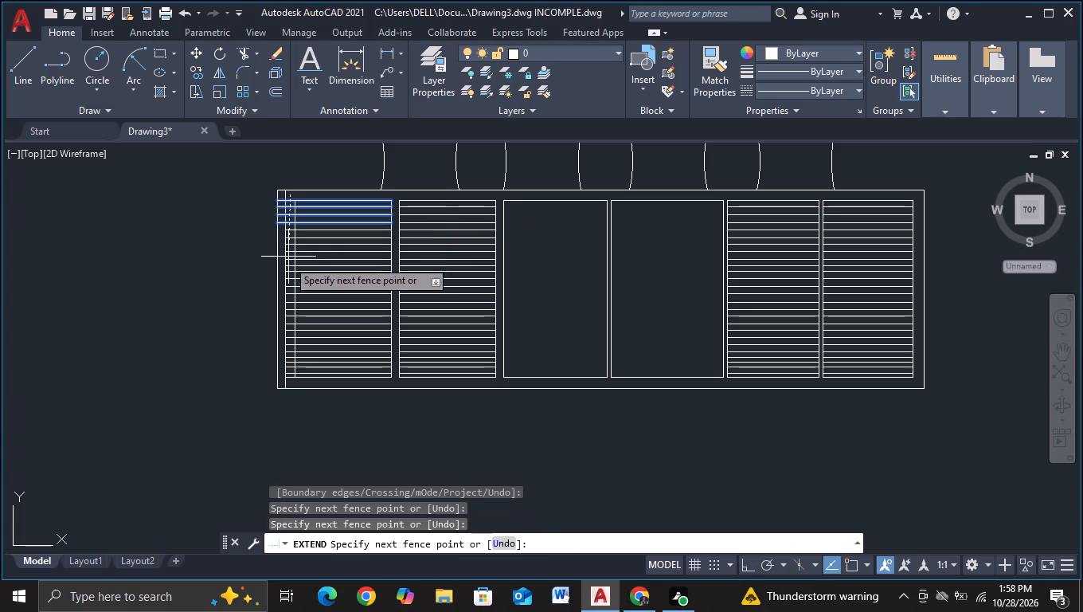
click(291, 384)
key(Escape)
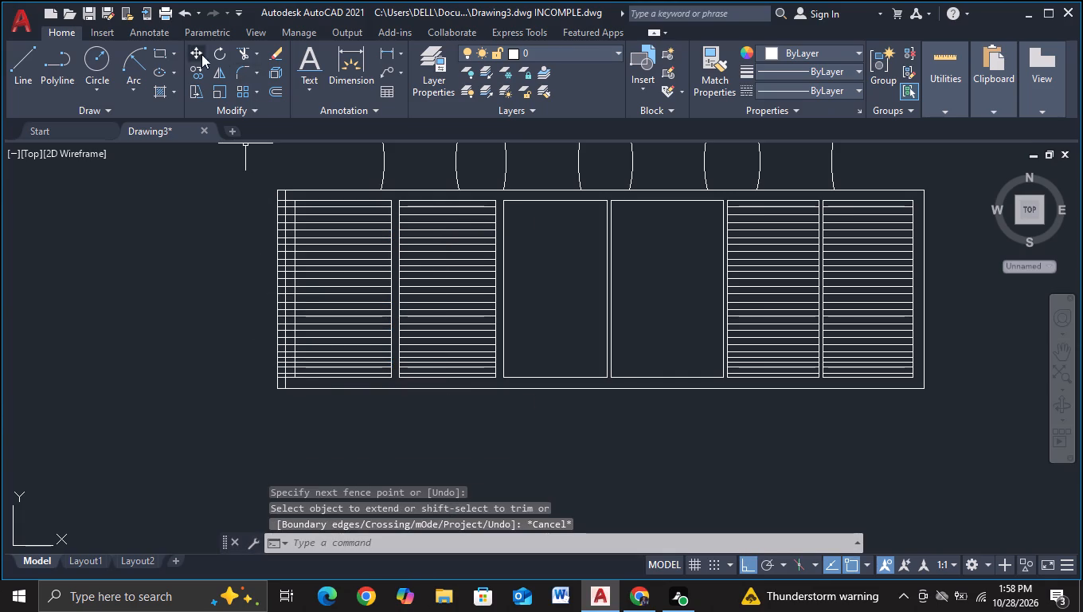
Trim the extended louvre lines out of the gap between the frame's left edge and the leftmost bay.
click(240, 57)
scroll(272, 206, up, 1)
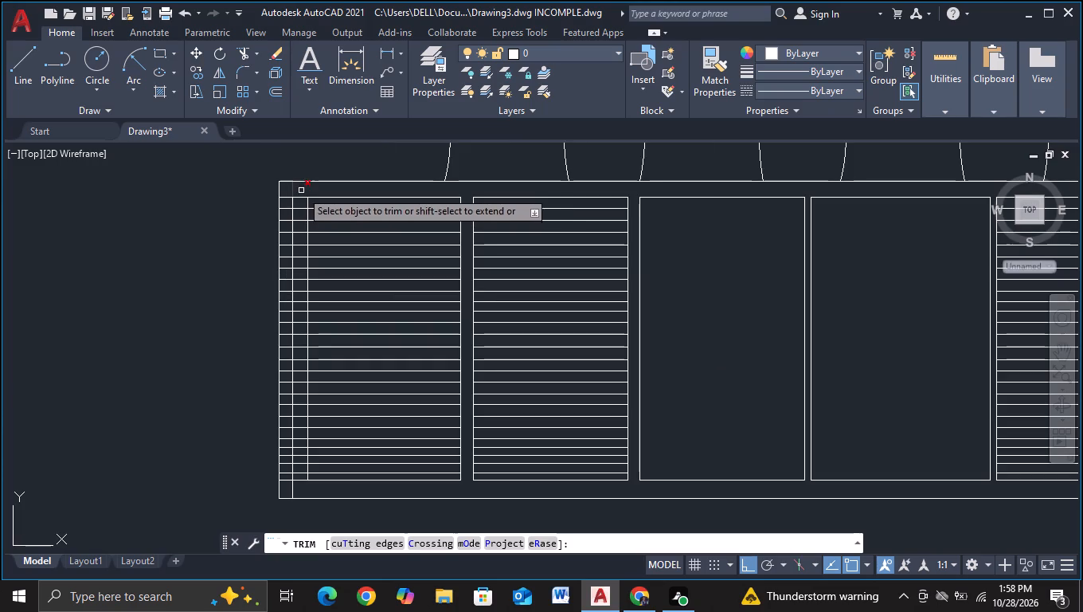
click(302, 192)
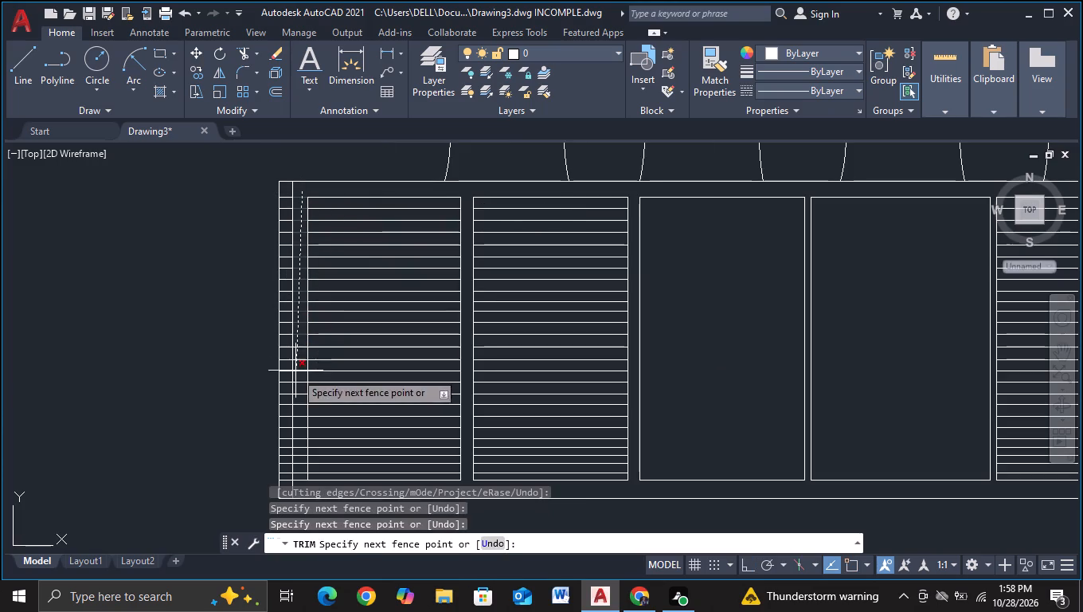
middle_drag(298, 418, 303, 340)
scroll(298, 418, up, 1)
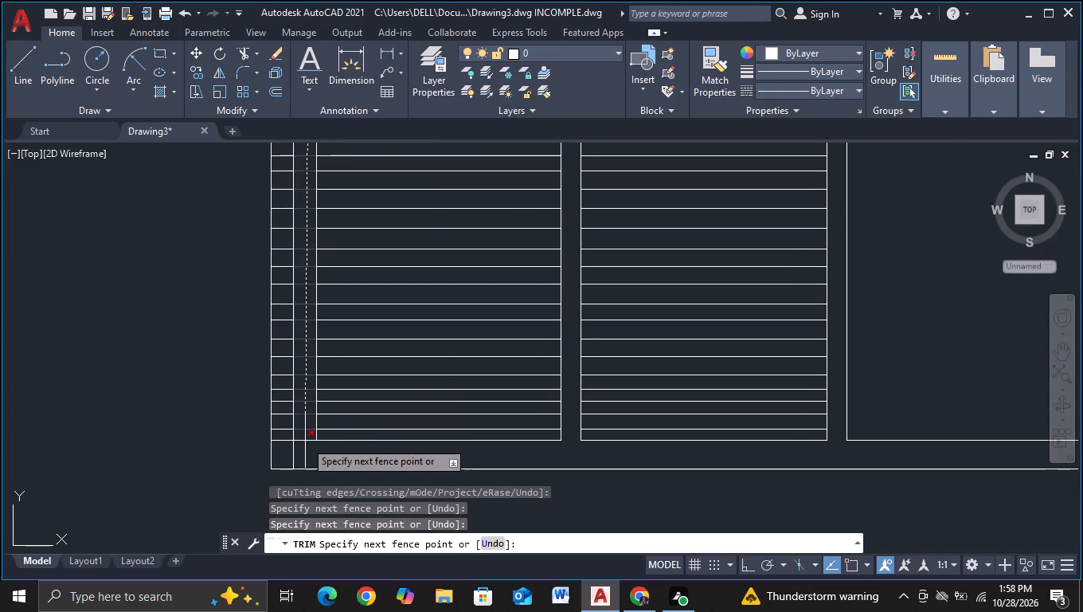
click(304, 456)
scroll(304, 455, down, 2)
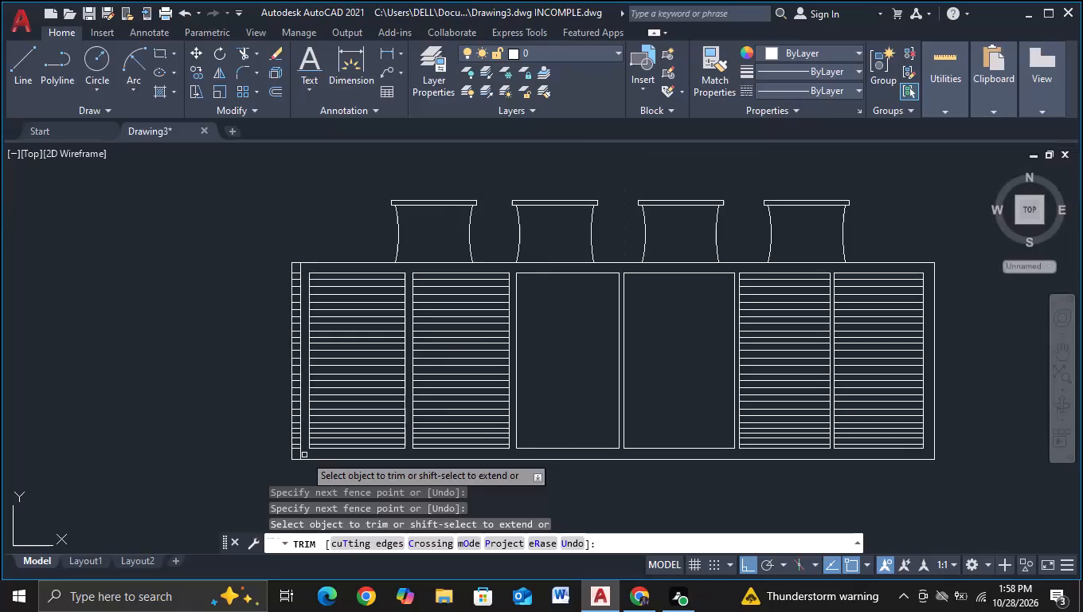
key(Escape)
Copy the strip's uppermost short horizontal line about 7 units up and about 221 units down, filling both end gaps.
middle_drag(193, 339, 186, 334)
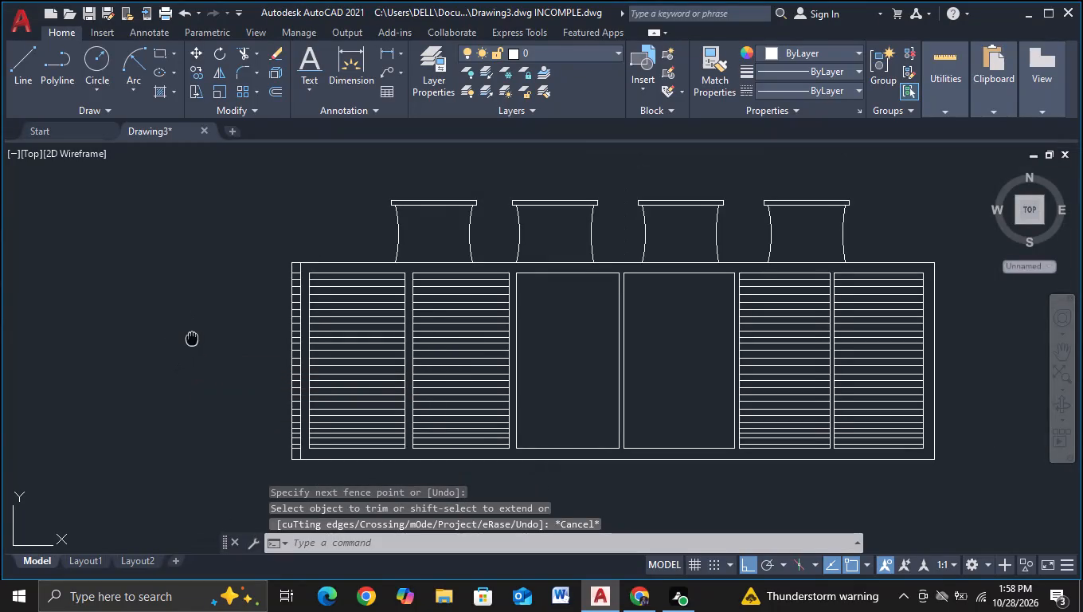
middle_drag(186, 334, 139, 309)
middle_drag(139, 309, 127, 312)
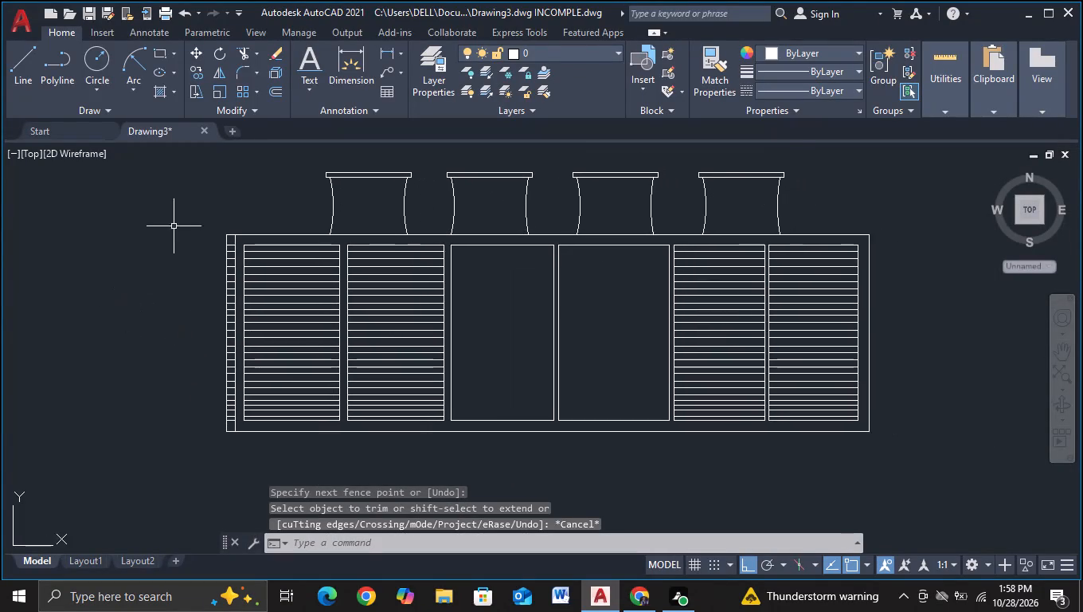
scroll(184, 222, up, 2)
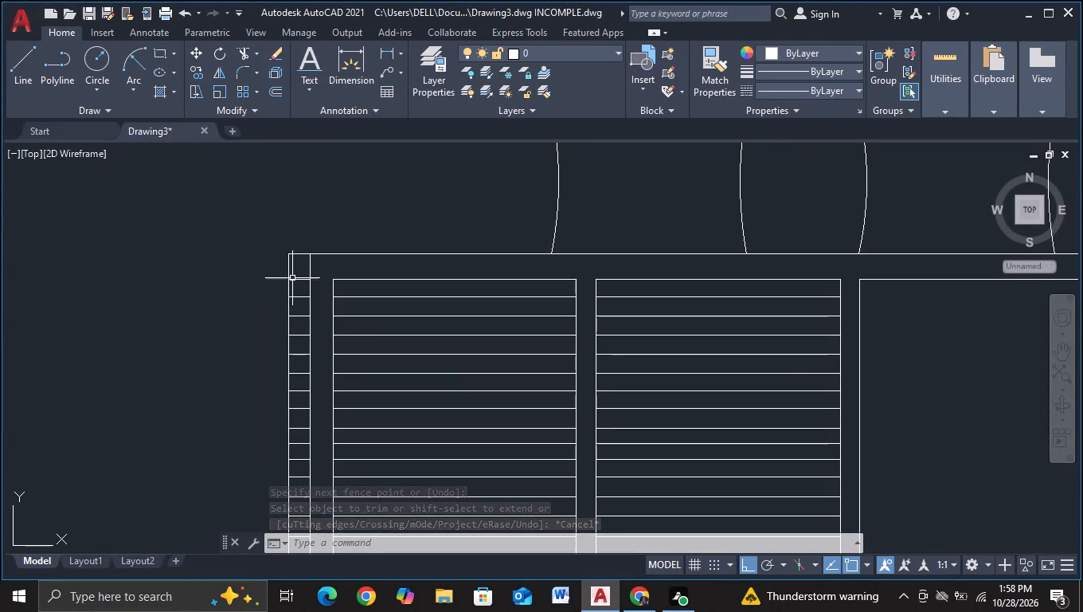
click(296, 279)
key(c)
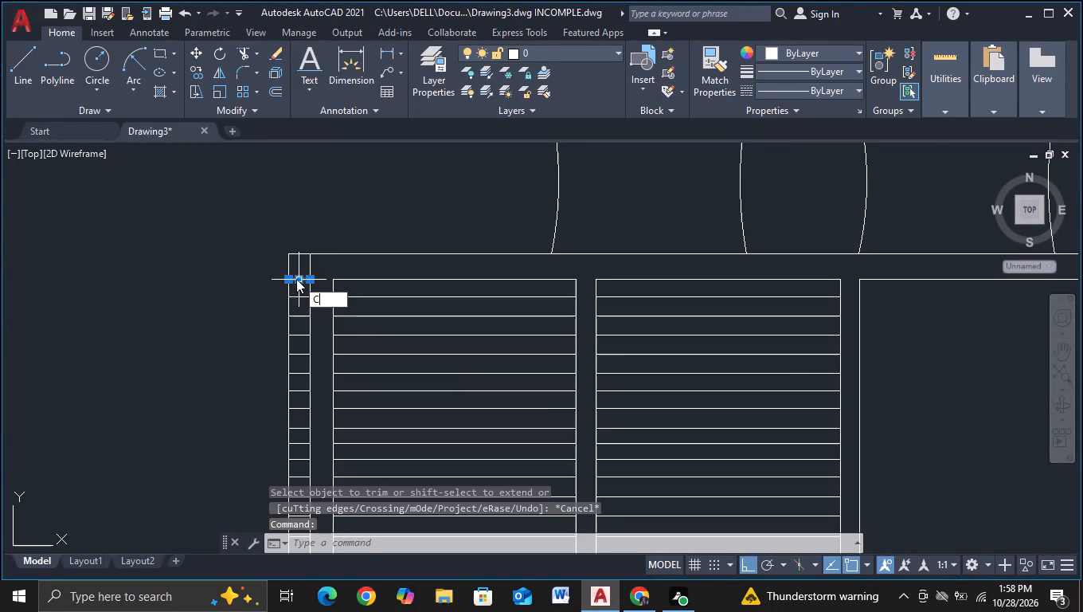
click(343, 326)
click(373, 174)
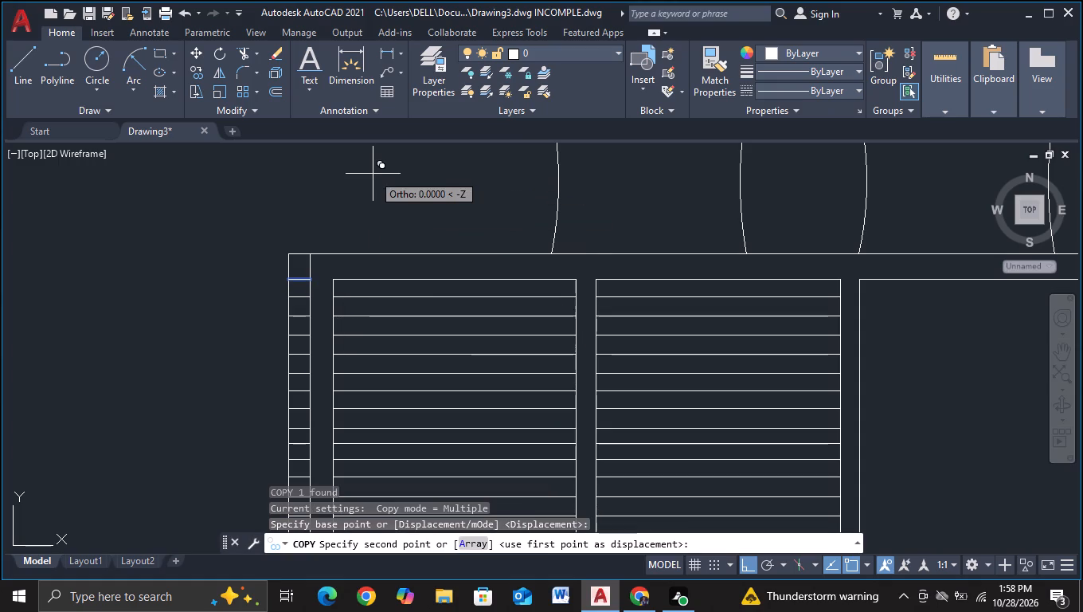
middle_drag(369, 185, 338, 297)
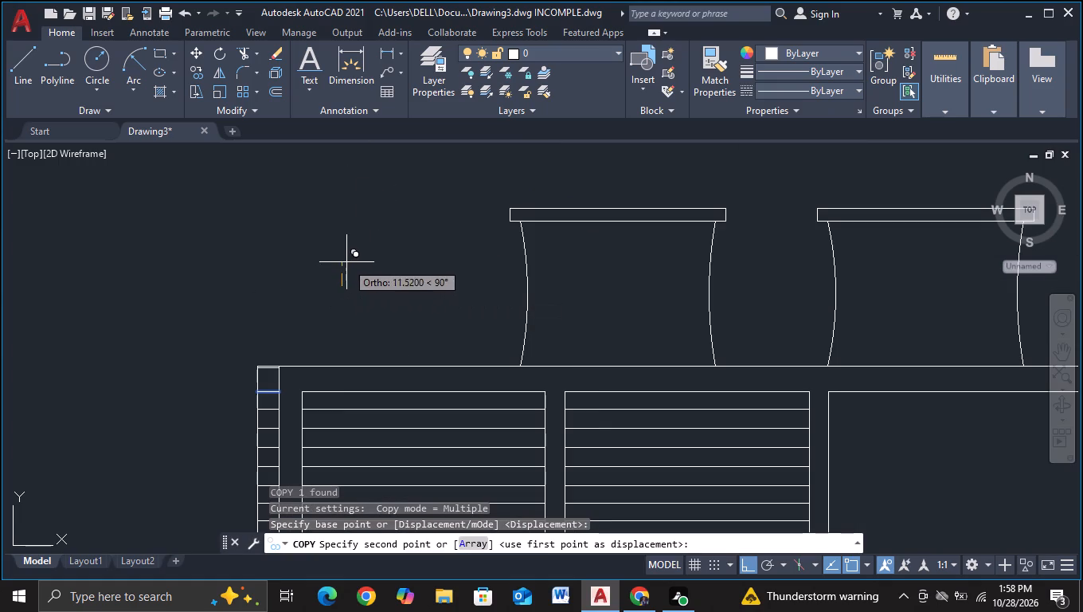
click(350, 272)
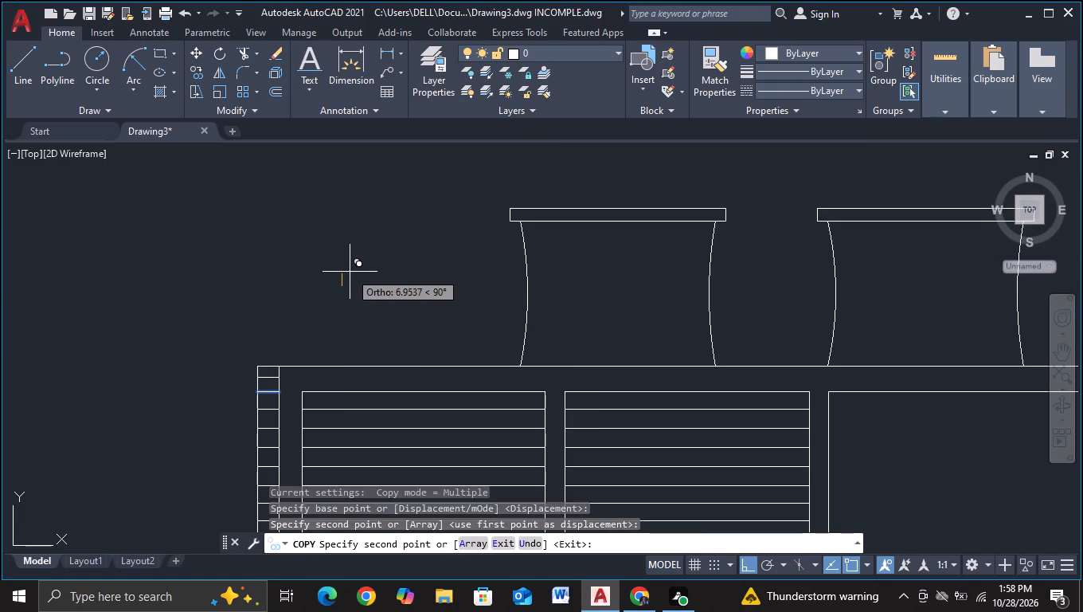
scroll(350, 272, down, 2)
middle_drag(273, 366, 221, 160)
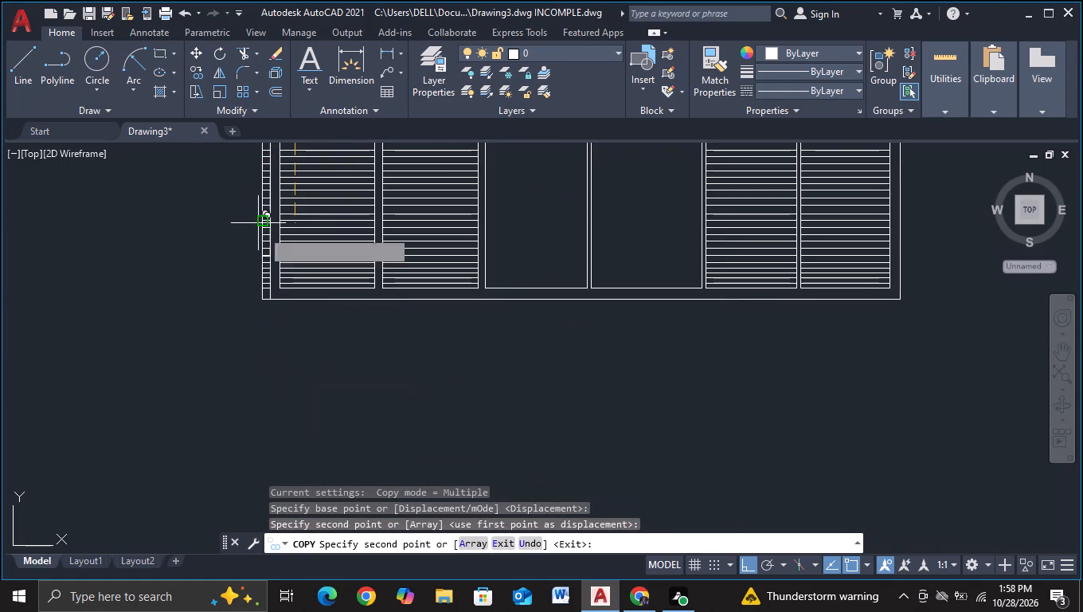
scroll(301, 340, up, 2)
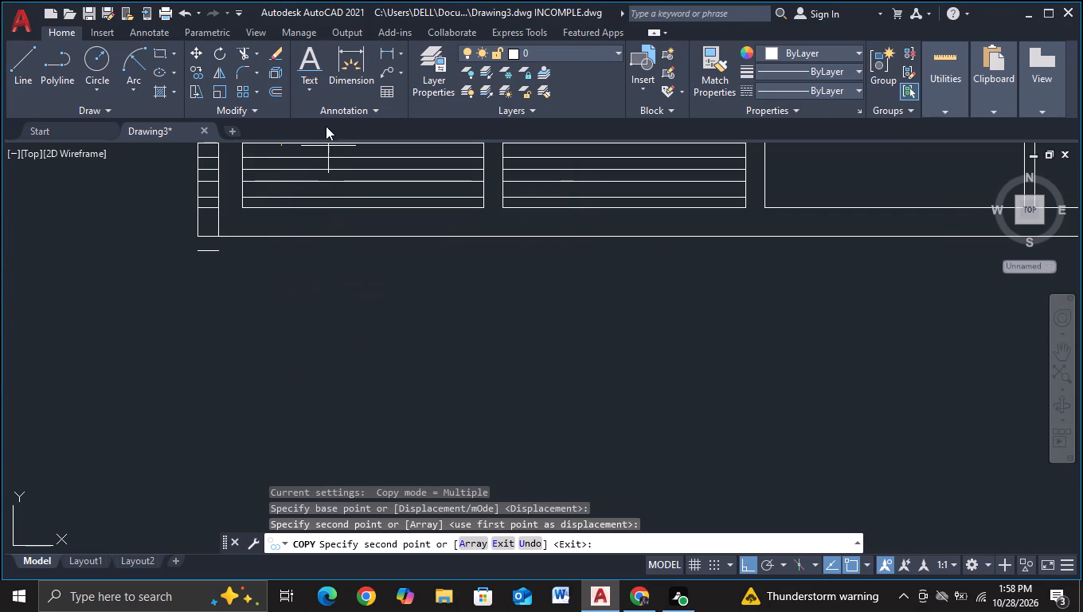
middle_drag(330, 156, 329, 278)
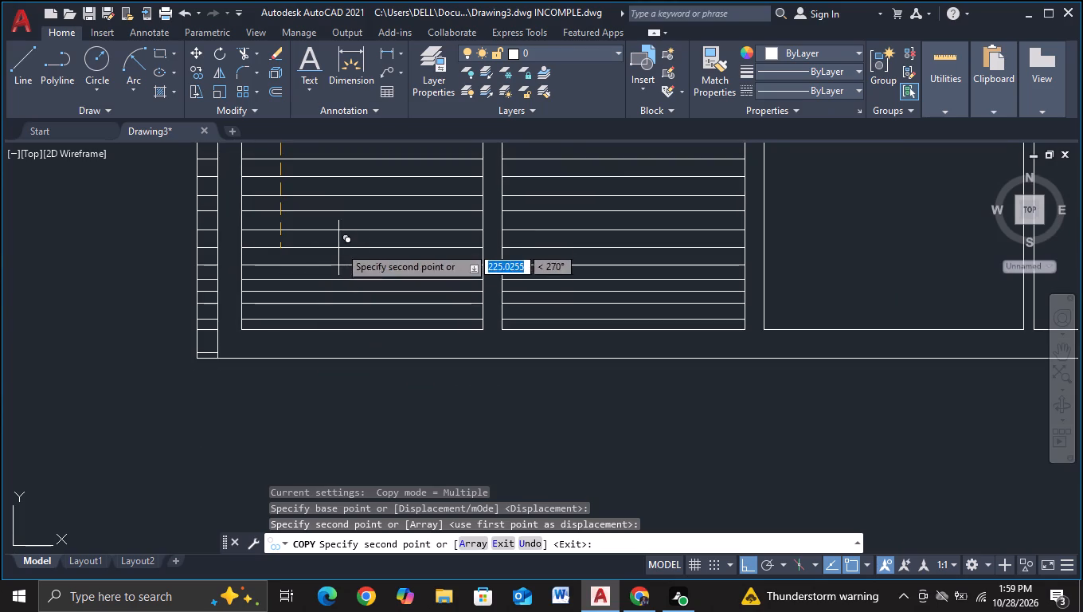
click(339, 239)
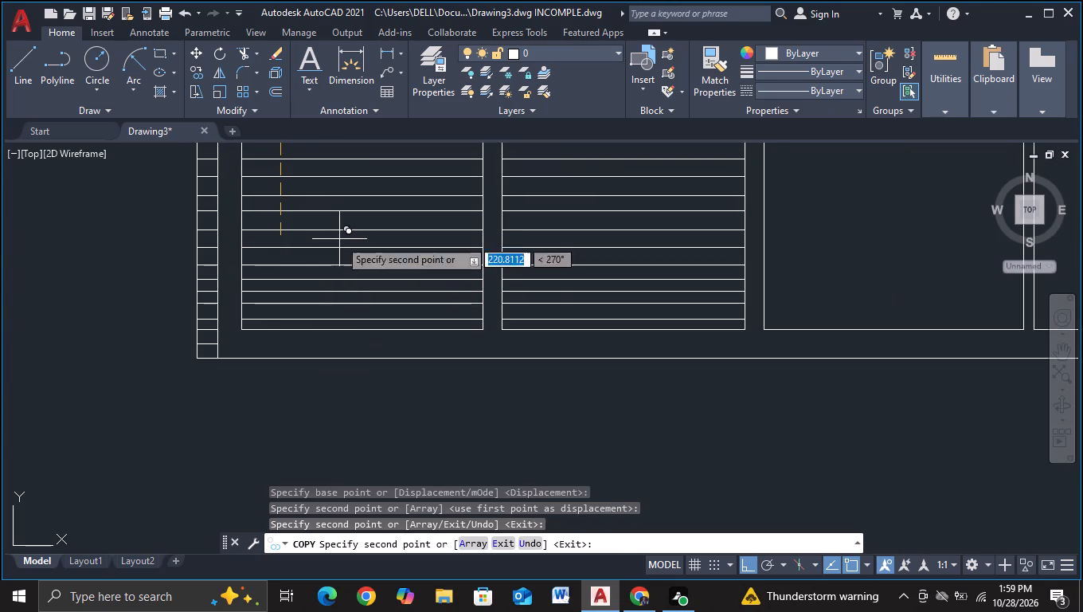
key(Escape)
Copy the whole louvred strip from the frame's left edge about 781 units horizontally to the outside of its right edge.
scroll(41, 211, down, 2)
middle_drag(68, 245, 242, 439)
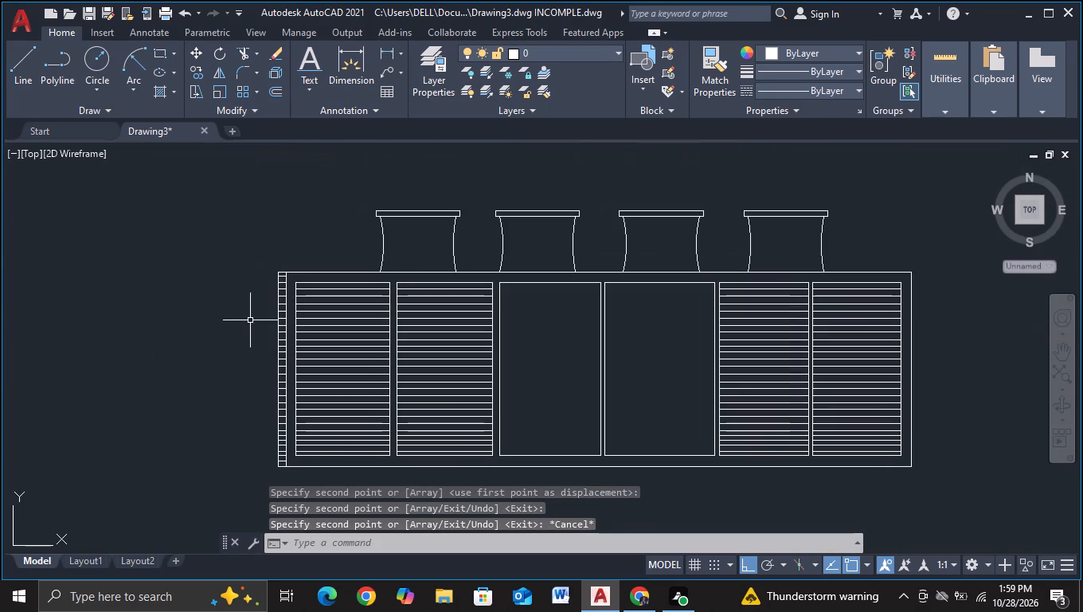
click(268, 266)
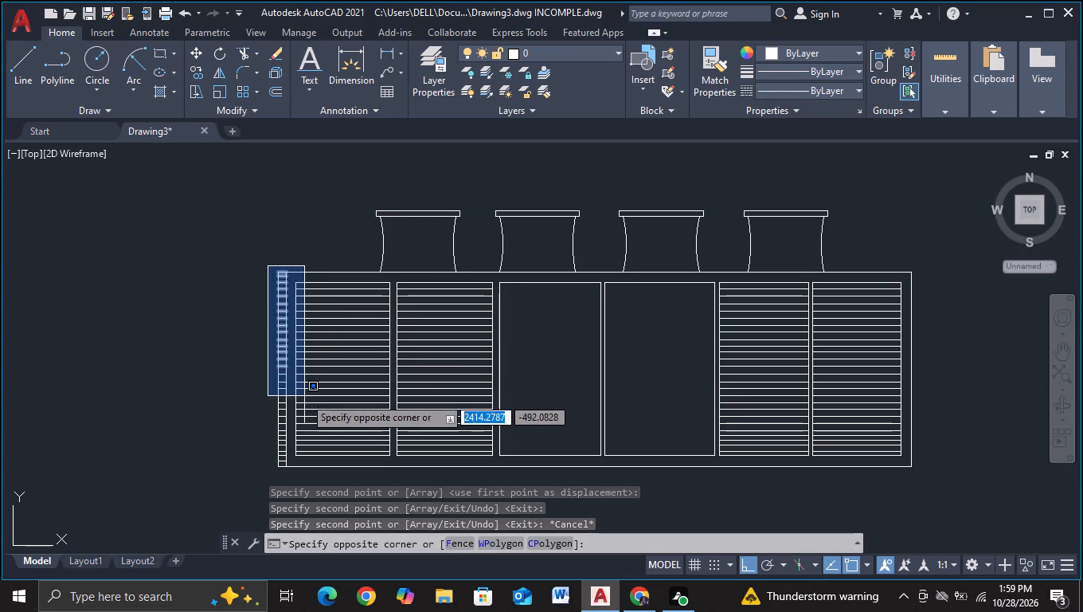
middle_drag(282, 411, 225, 278)
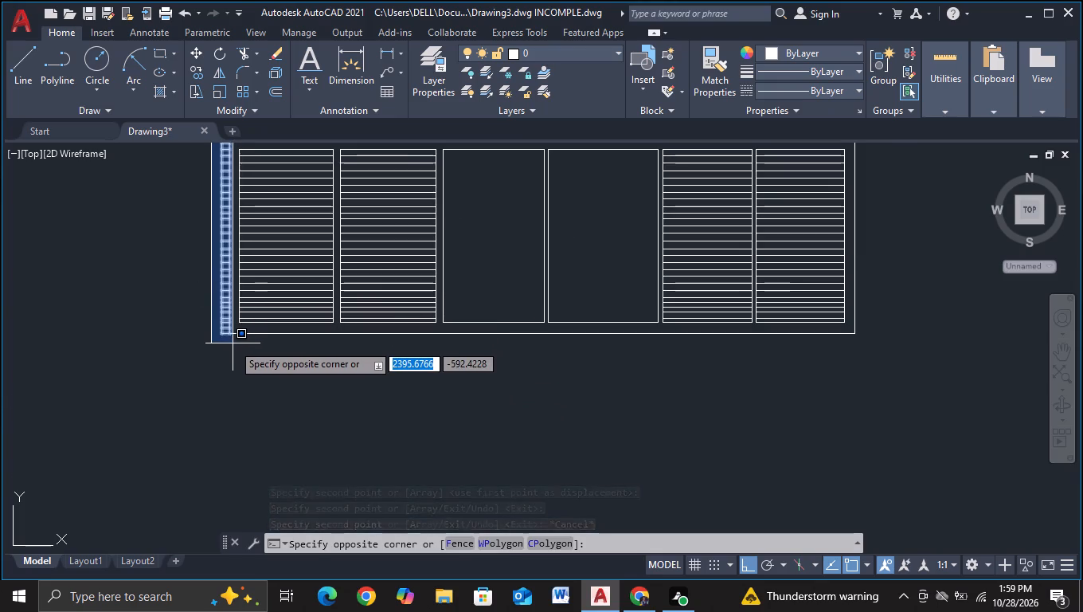
click(233, 343)
middle_drag(236, 383, 244, 422)
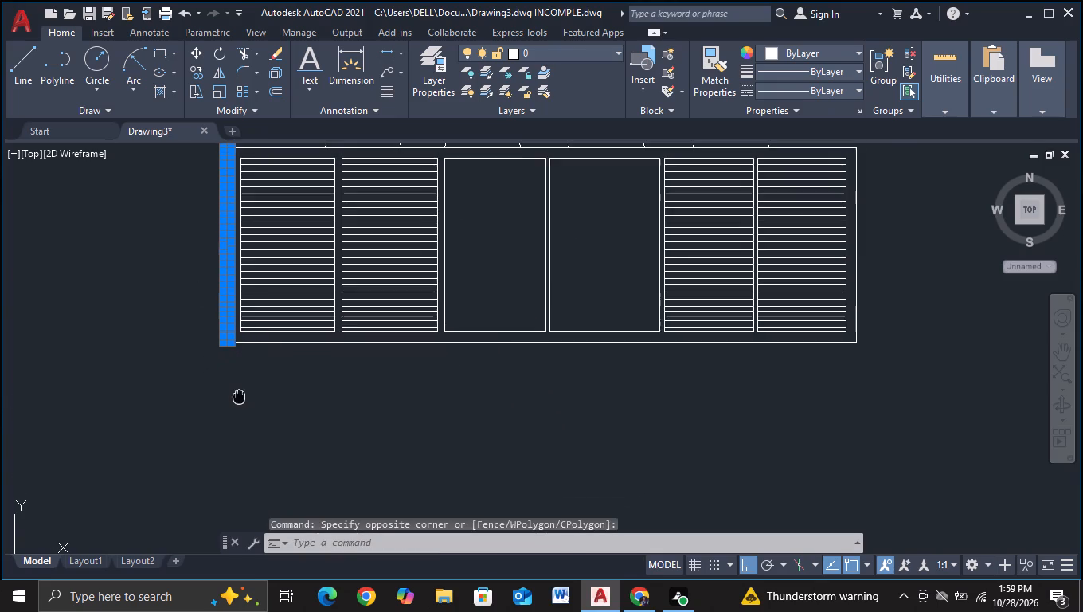
middle_drag(244, 422, 250, 449)
key(c)
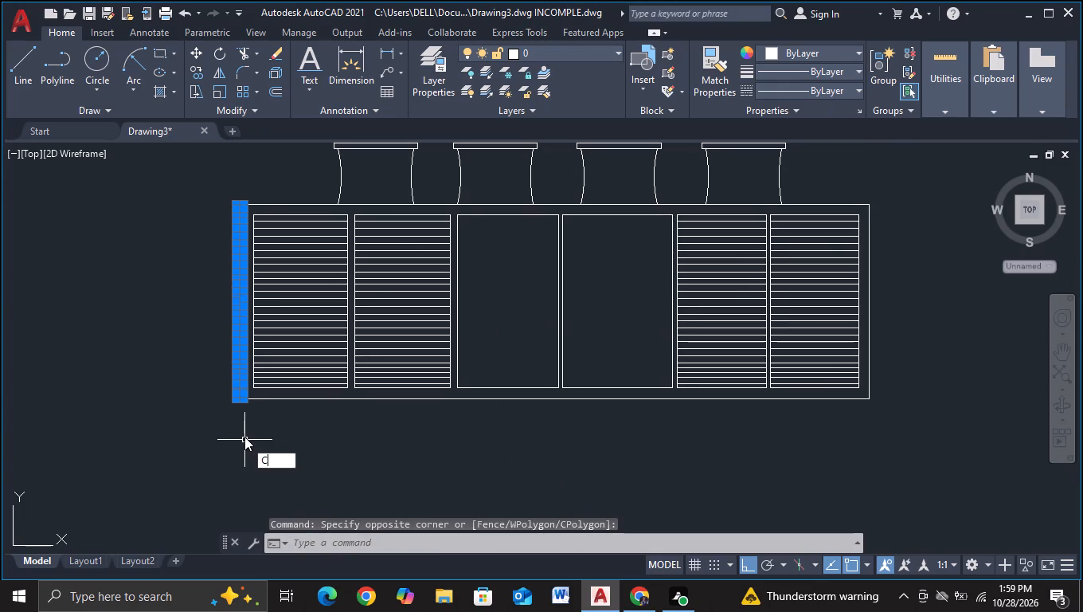
click(295, 488)
drag(310, 452, 320, 452)
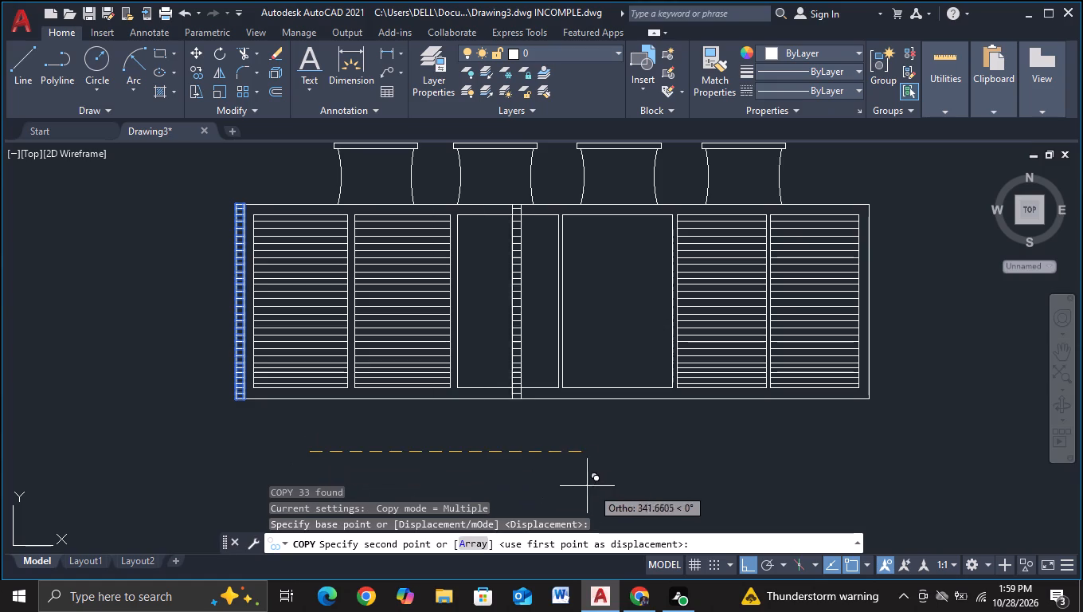
middle_drag(592, 488, 190, 422)
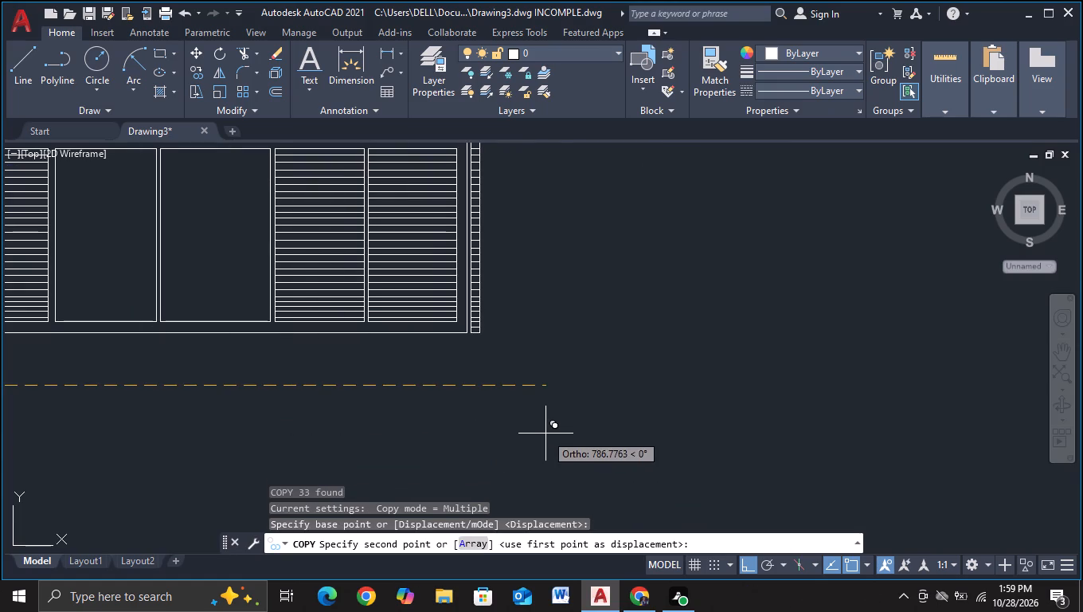
scroll(538, 434, up, 1)
middle_drag(538, 437, 547, 520)
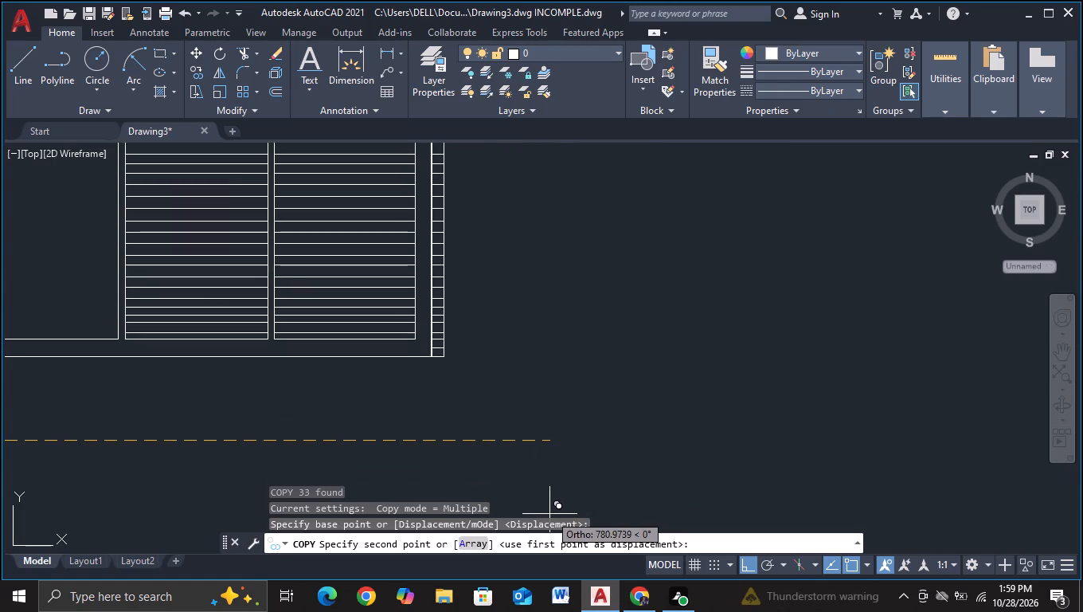
click(549, 514)
key(Escape)
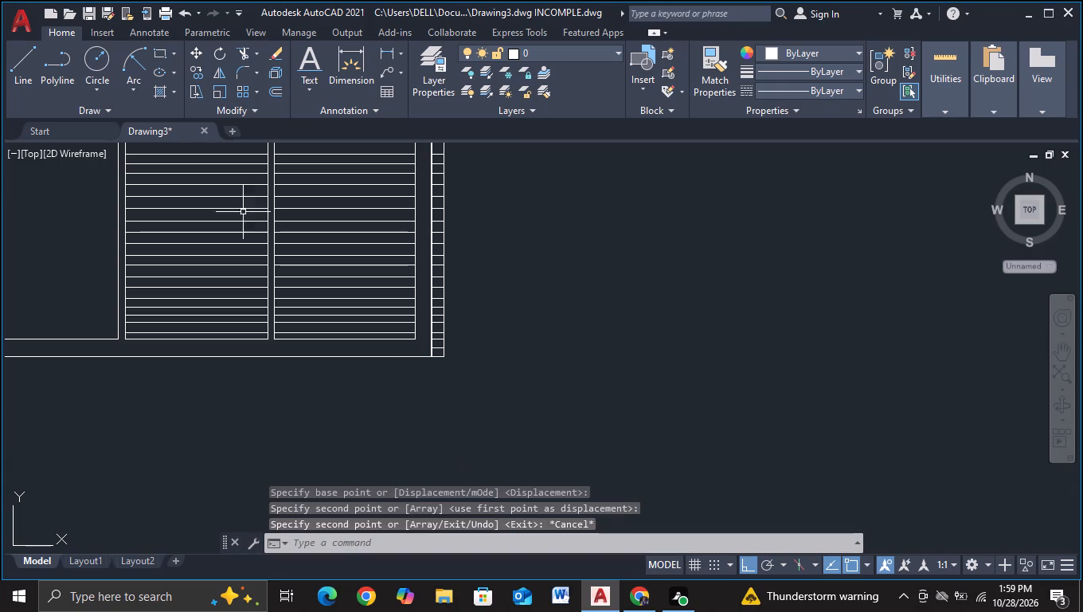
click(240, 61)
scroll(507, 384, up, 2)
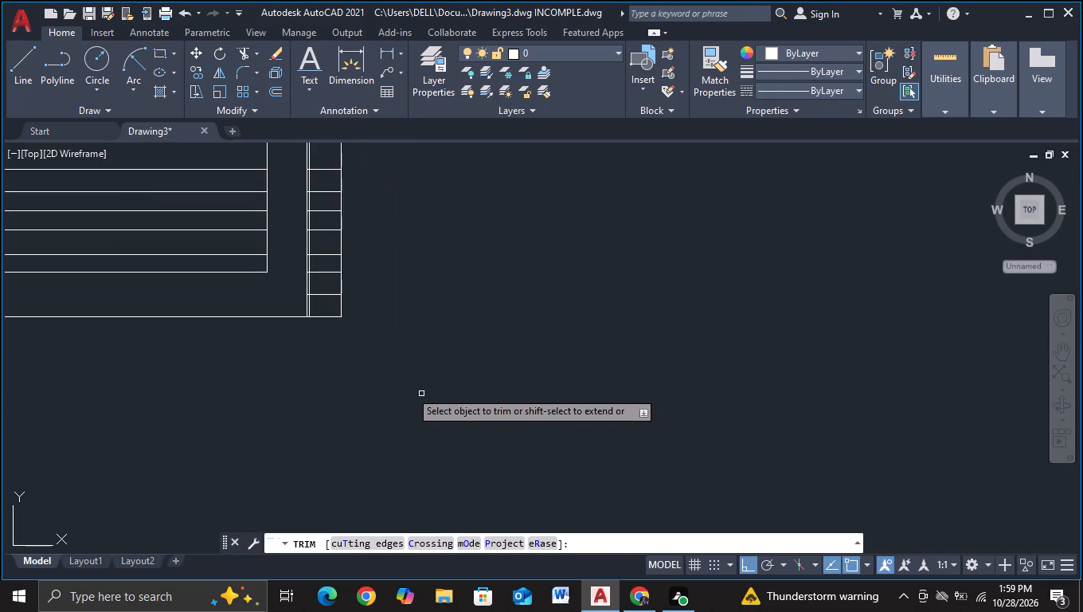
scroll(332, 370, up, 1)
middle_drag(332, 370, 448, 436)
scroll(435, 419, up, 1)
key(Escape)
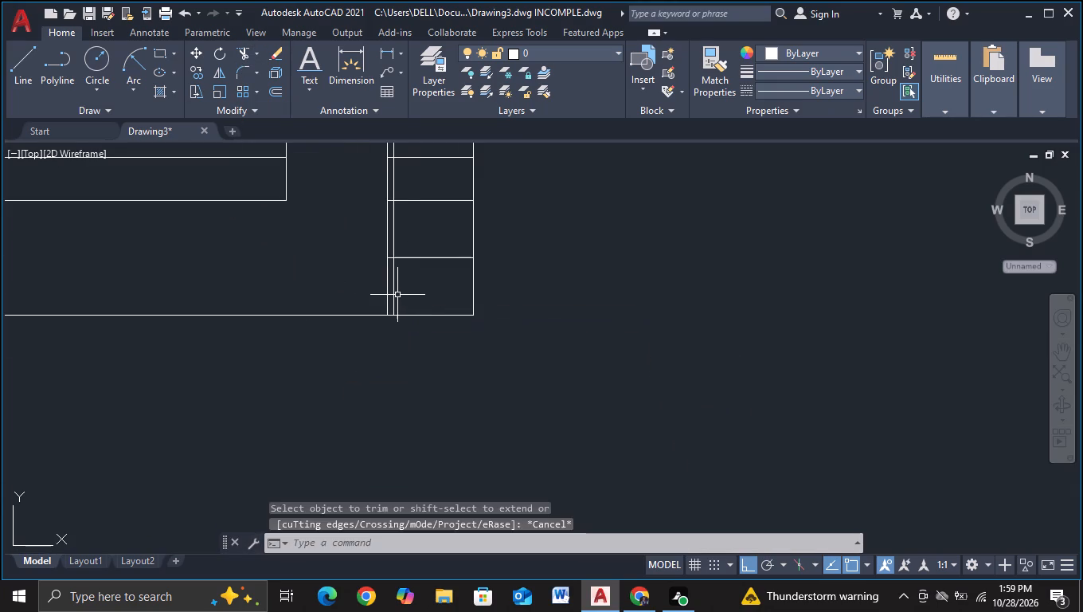
Delete the redundant vertical line just outside the frame's right edge, at the copied strip's inner side.
click(395, 292)
key(Delete)
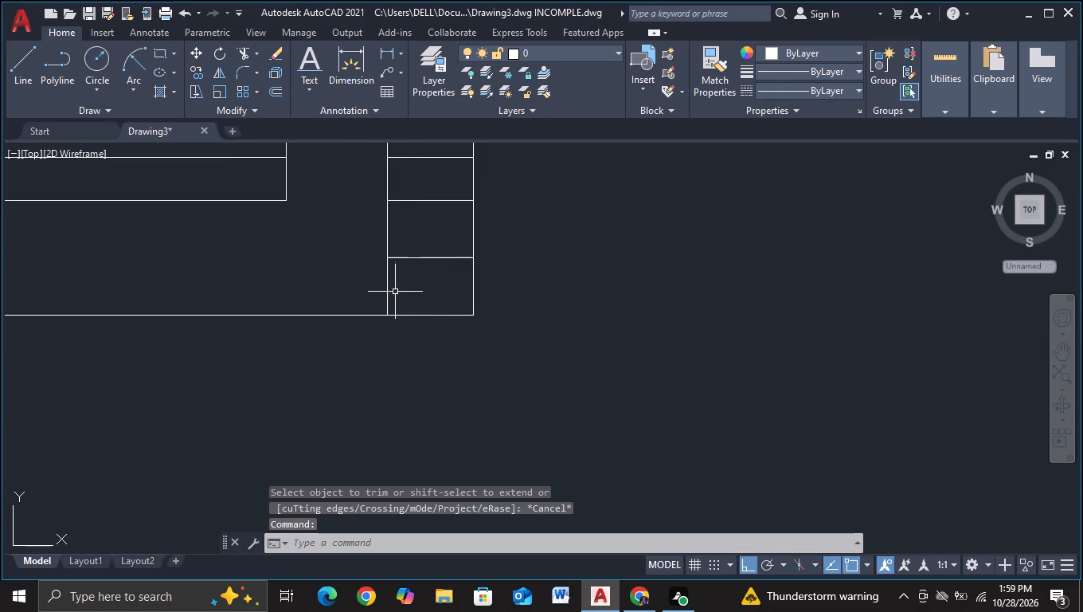
key(Escape)
Draw a leg outline about 28 units wide below the frame's lower-left corner, running its inner side up past the bottom edge.
scroll(386, 284, down, 2)
scroll(387, 370, down, 2)
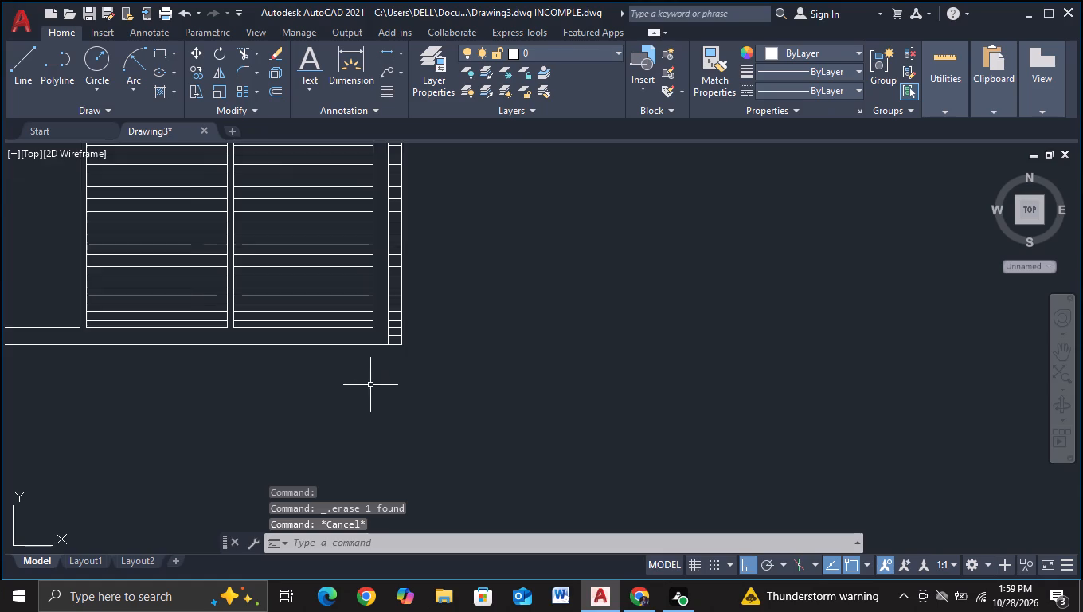
scroll(370, 385, down, 2)
middle_drag(361, 416, 537, 411)
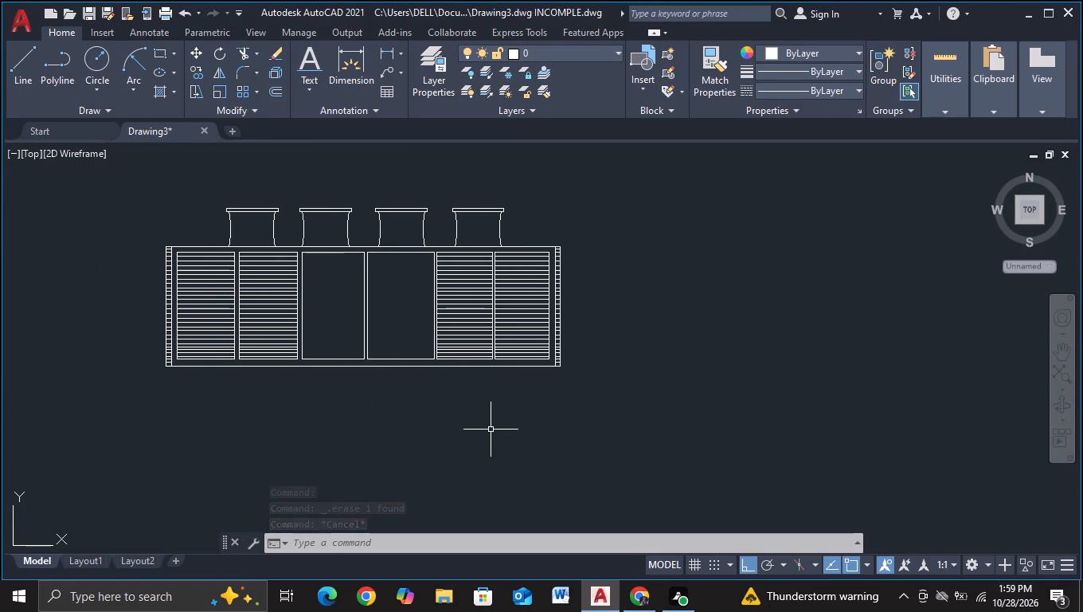
middle_drag(452, 423, 485, 312)
middle_drag(475, 326, 479, 383)
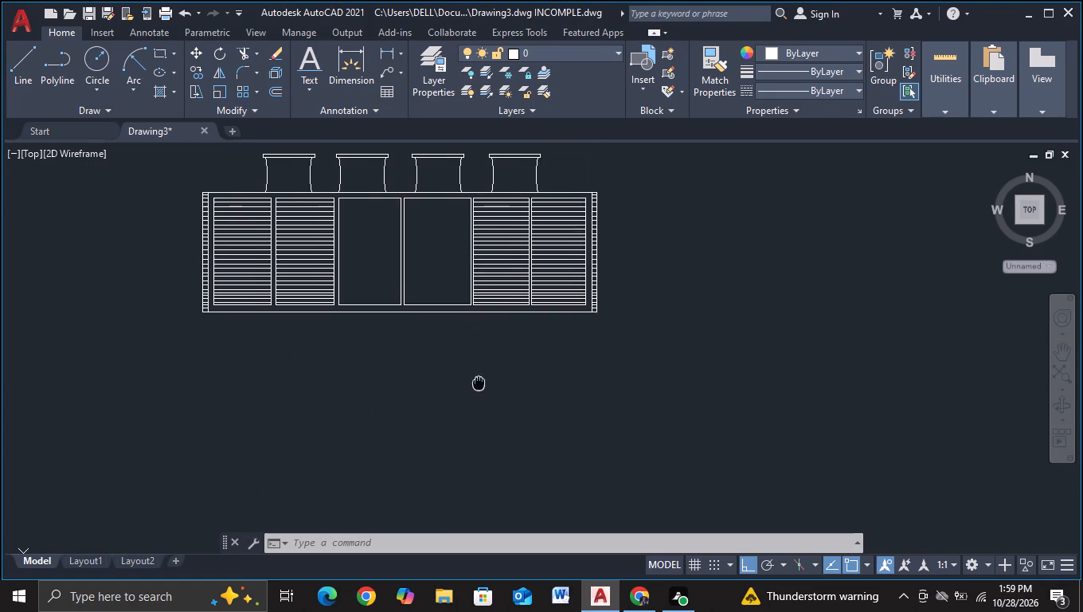
middle_drag(479, 383, 479, 384)
click(20, 65)
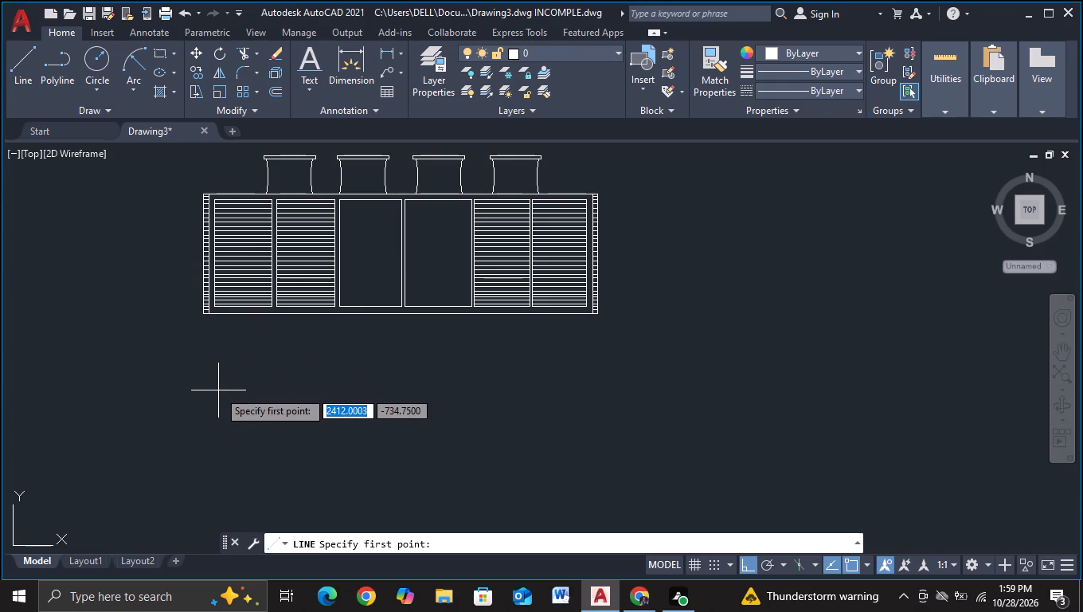
middle_drag(218, 390, 194, 368)
scroll(194, 368, up, 1)
middle_drag(191, 345, 192, 354)
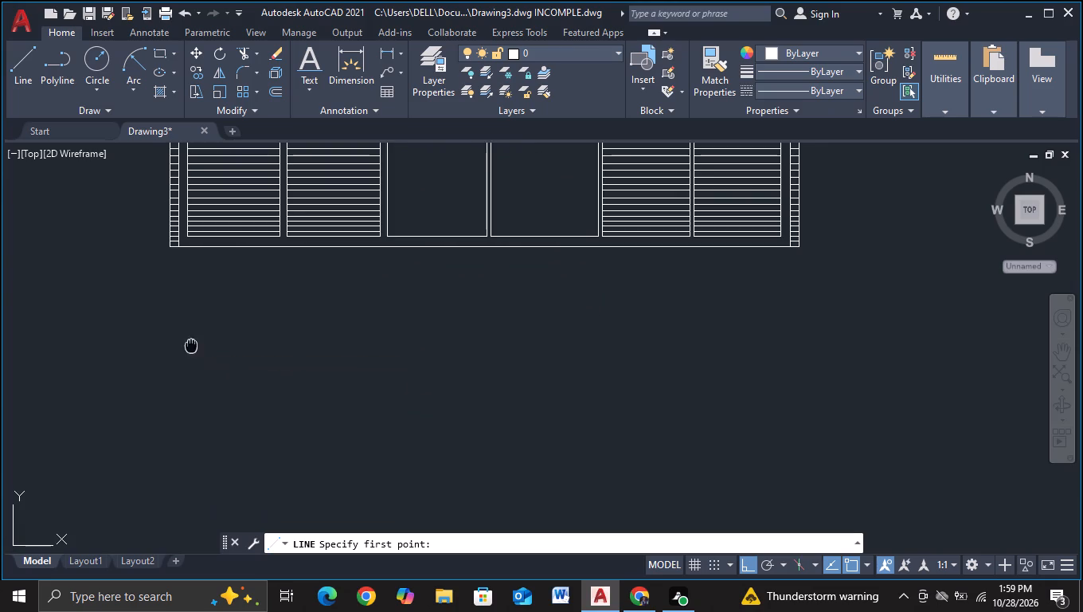
middle_drag(192, 354, 197, 389)
click(186, 296)
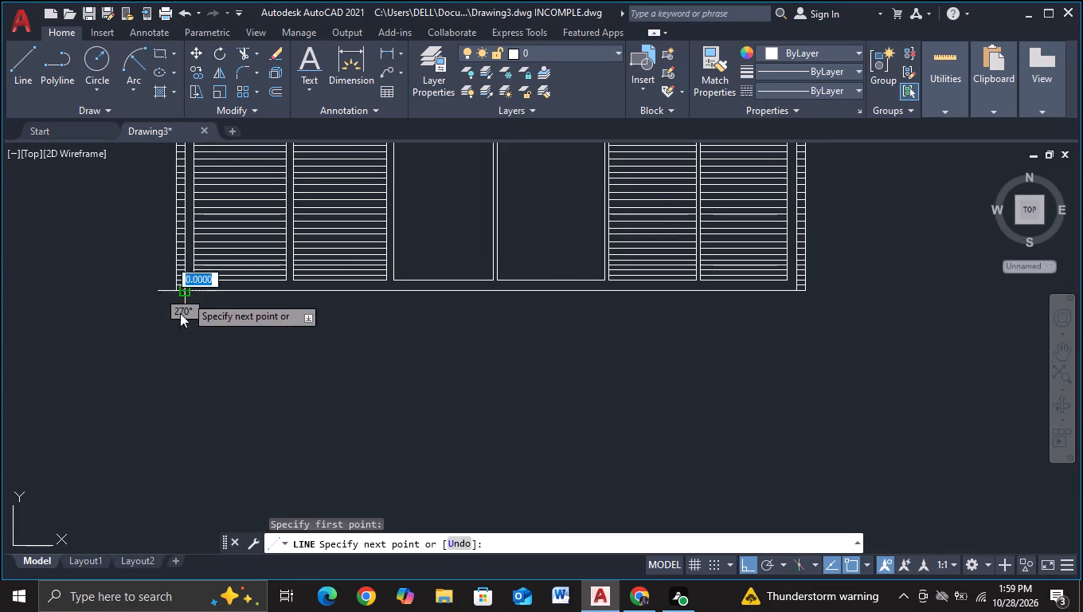
click(187, 422)
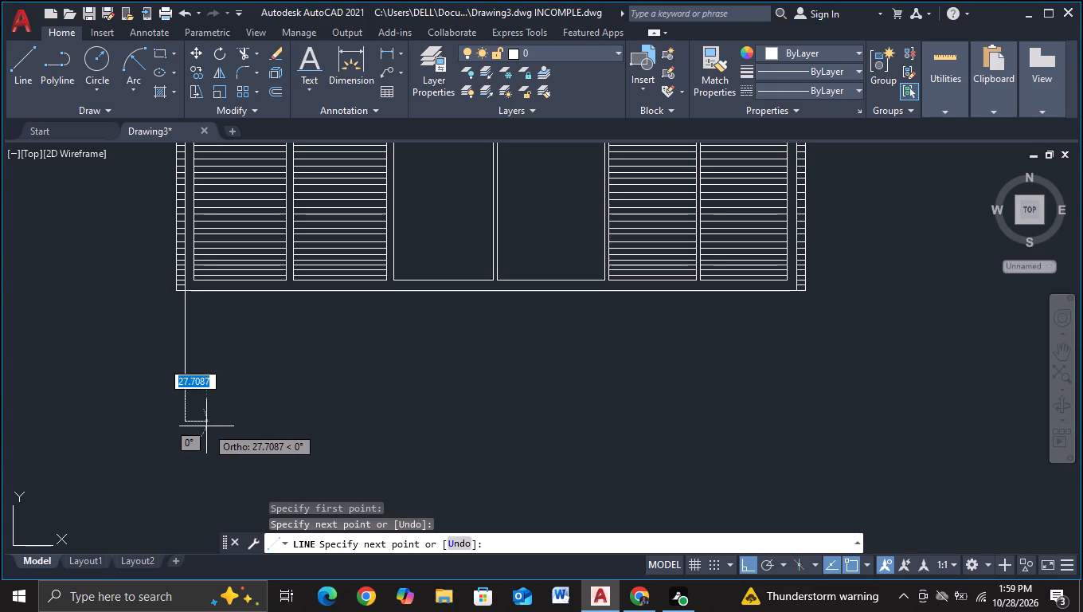
click(206, 426)
scroll(211, 406, up, 2)
middle_drag(216, 363, 217, 363)
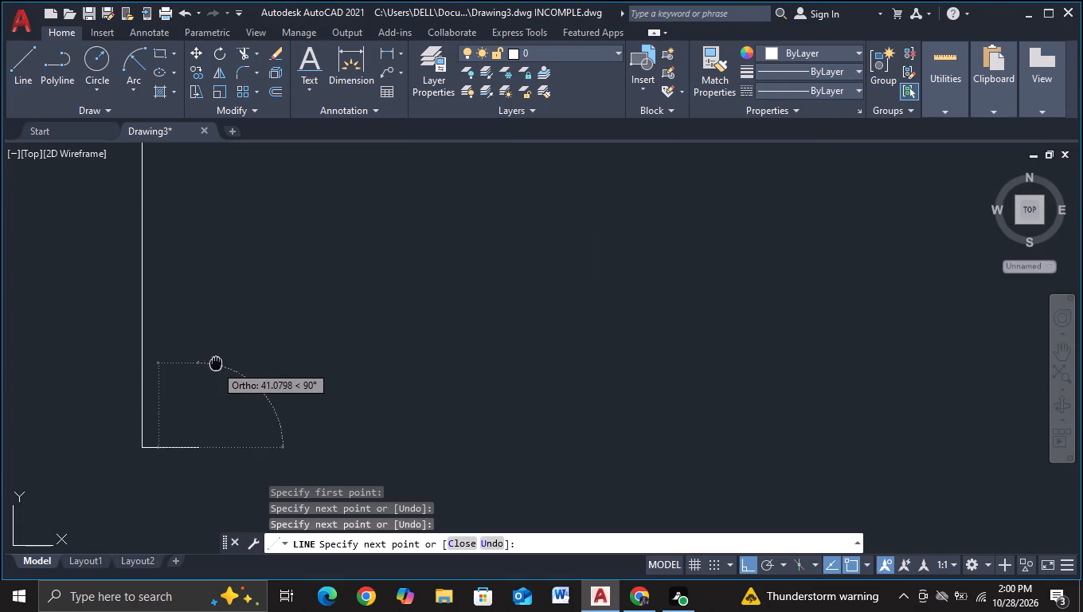
middle_drag(217, 363, 207, 511)
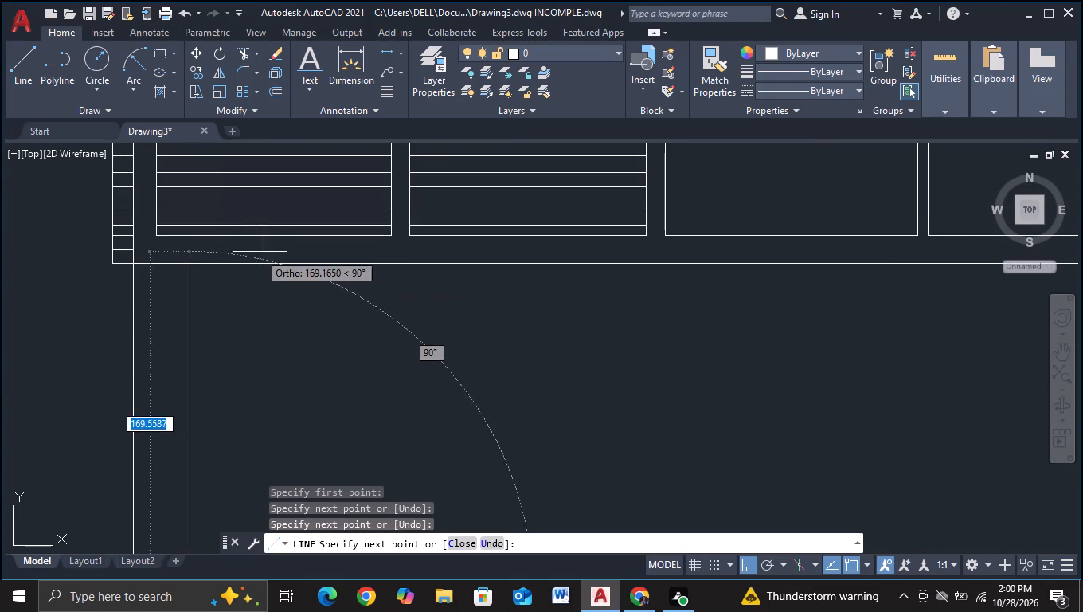
click(261, 249)
key(Escape)
Trim the part of the leg's inner line that projects above the frame's bottom edge.
click(238, 51)
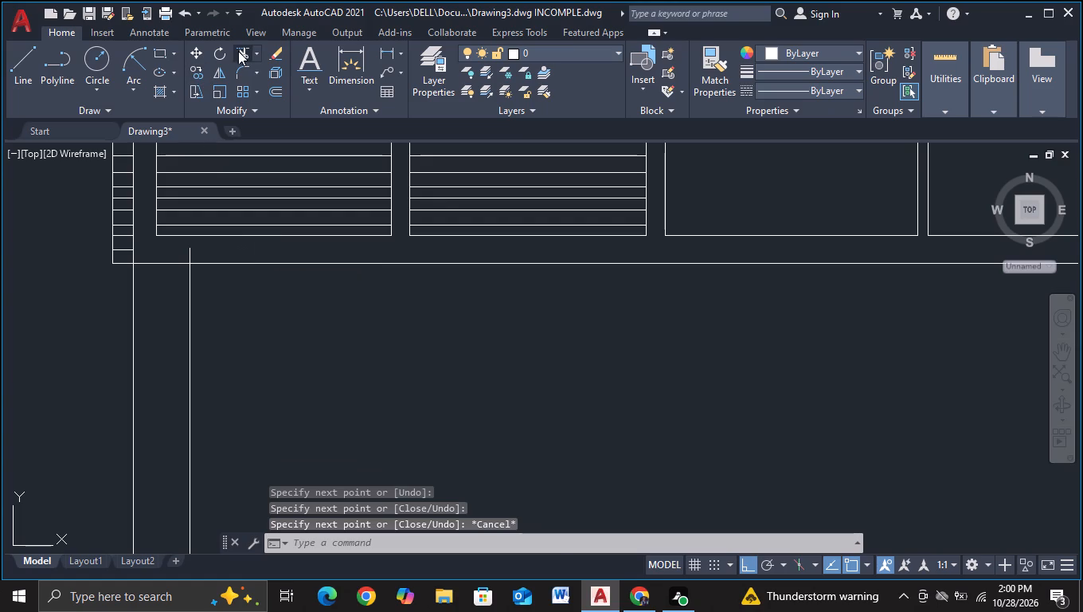
click(192, 255)
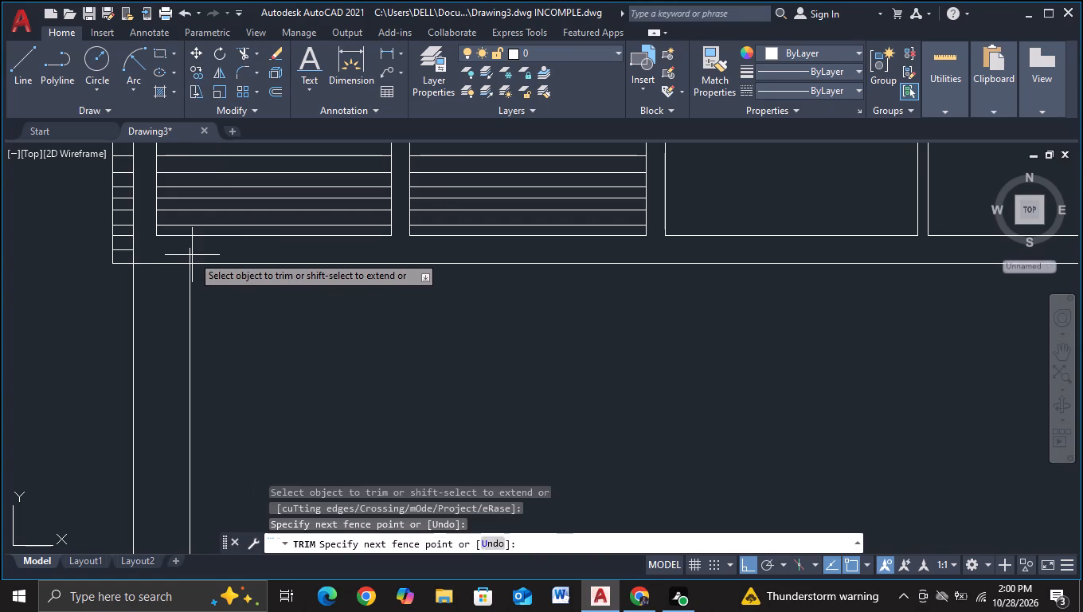
click(158, 250)
key(Escape)
Copy the three-line leg outline about 743 units horizontally to beneath the frame's right end.
scroll(104, 324, down, 1)
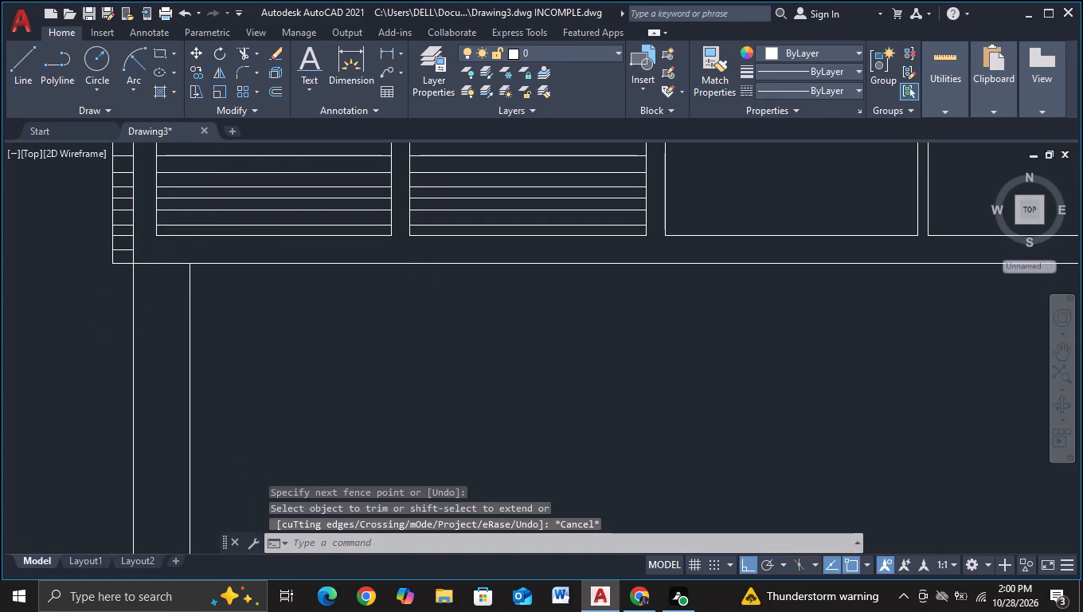
scroll(104, 324, down, 1)
click(104, 337)
double_click(160, 342)
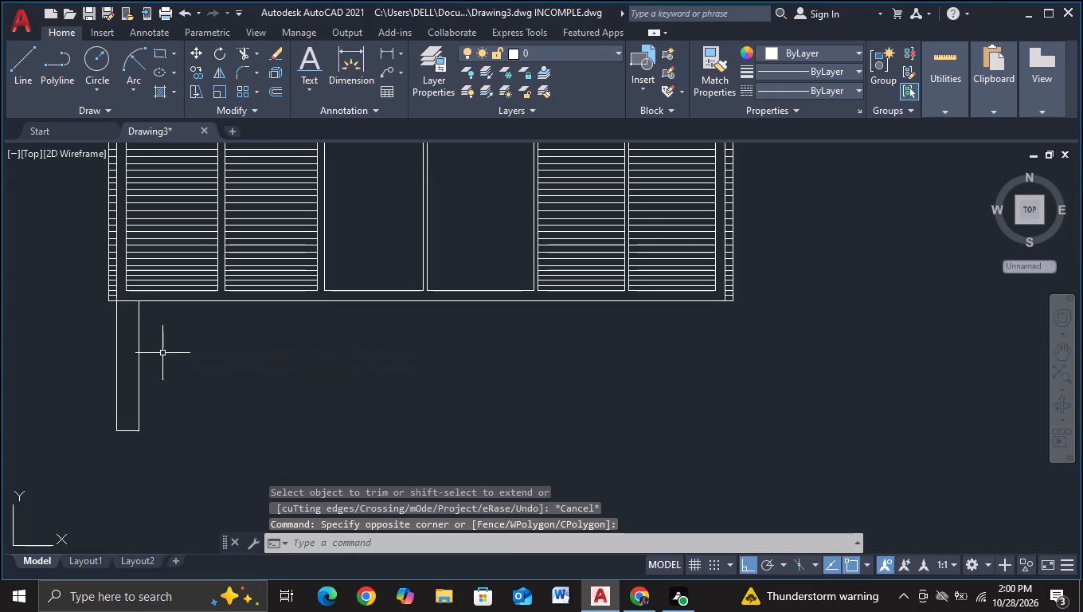
click(162, 353)
click(100, 359)
click(125, 432)
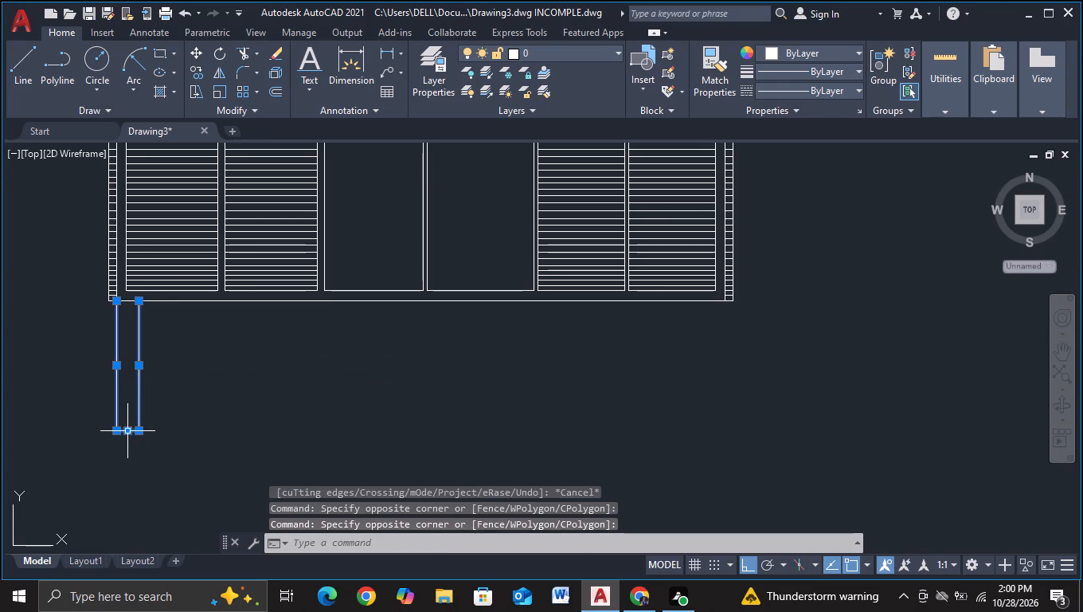
key(c)
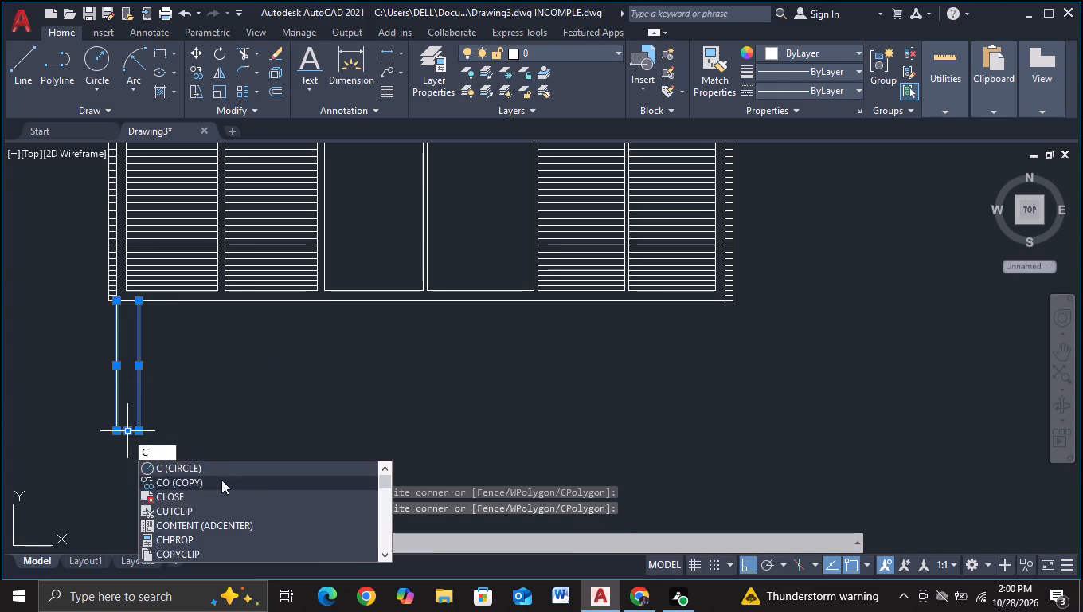
click(221, 480)
click(229, 433)
middle_drag(800, 451, 798, 452)
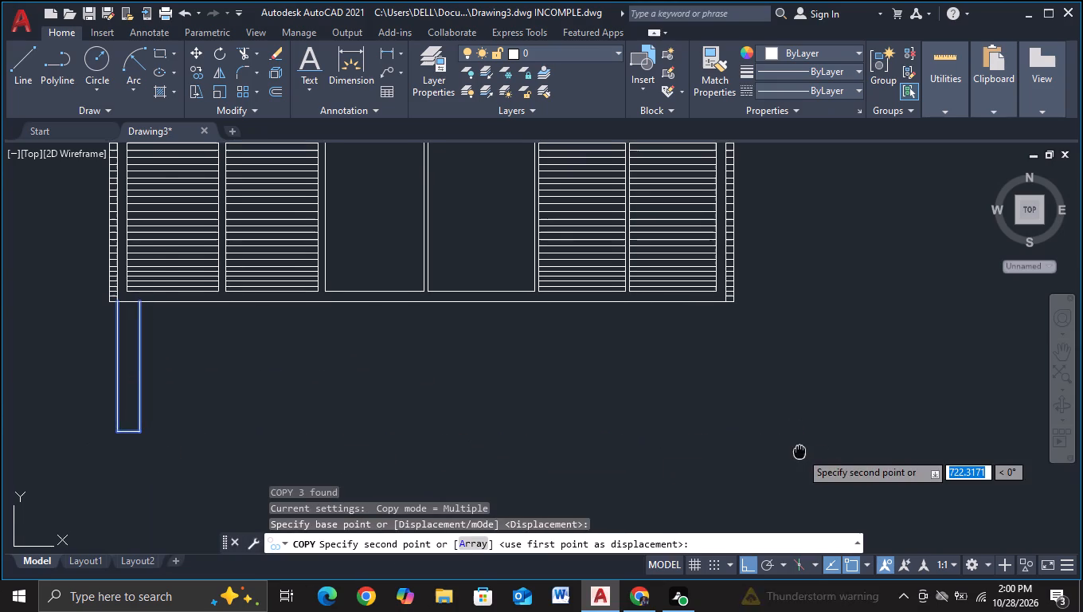
middle_drag(798, 452, 673, 449)
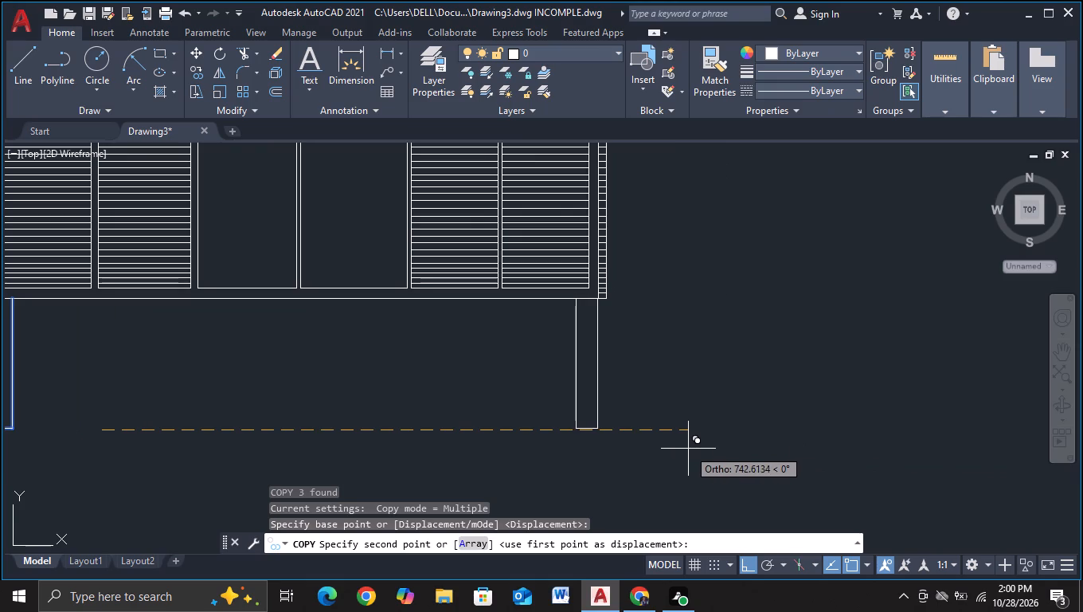
click(687, 449)
key(Escape)
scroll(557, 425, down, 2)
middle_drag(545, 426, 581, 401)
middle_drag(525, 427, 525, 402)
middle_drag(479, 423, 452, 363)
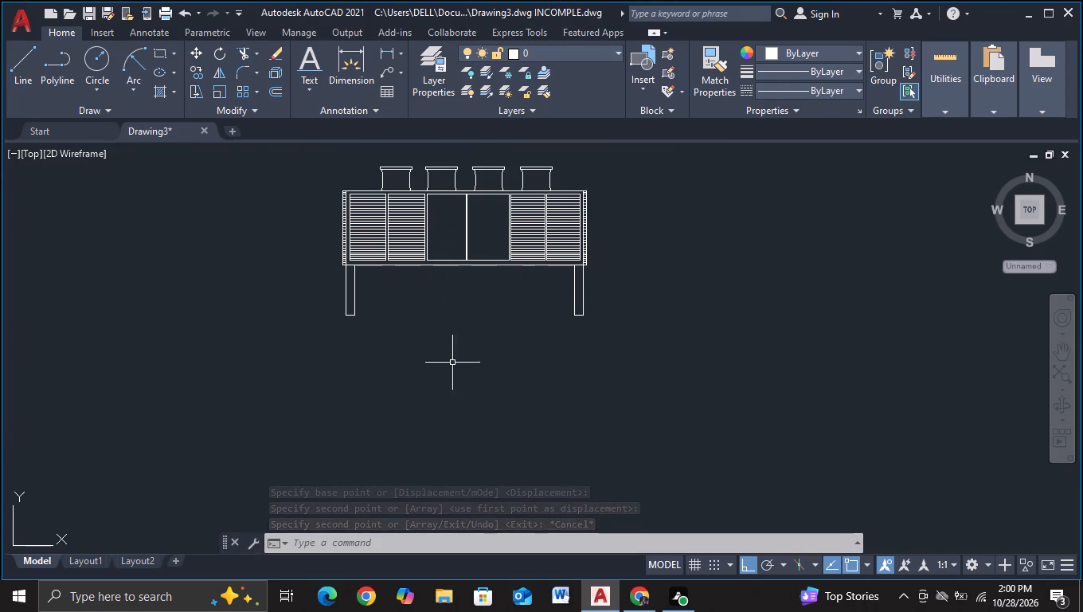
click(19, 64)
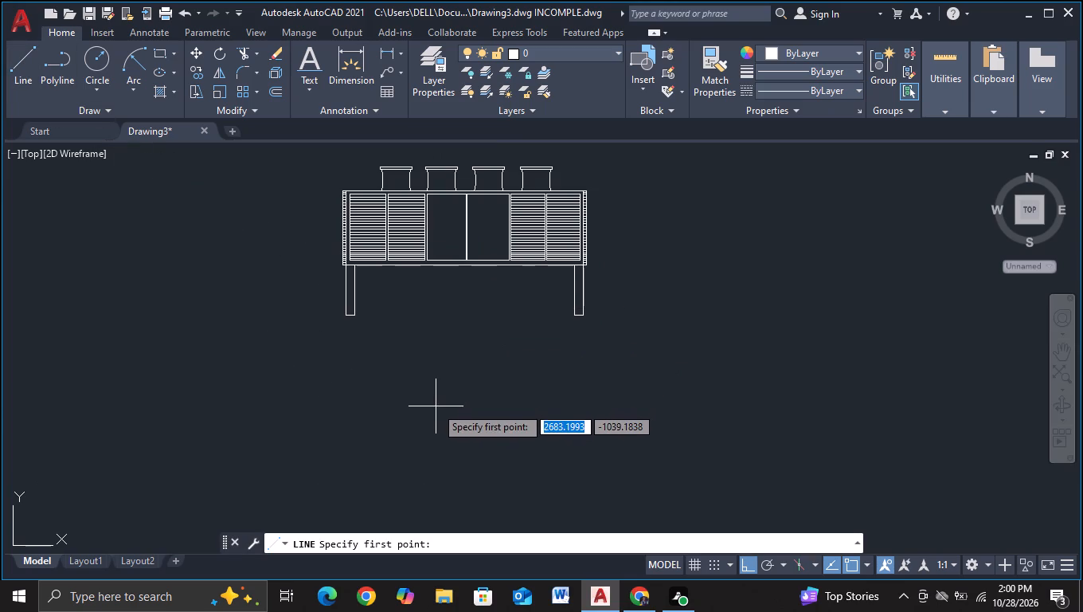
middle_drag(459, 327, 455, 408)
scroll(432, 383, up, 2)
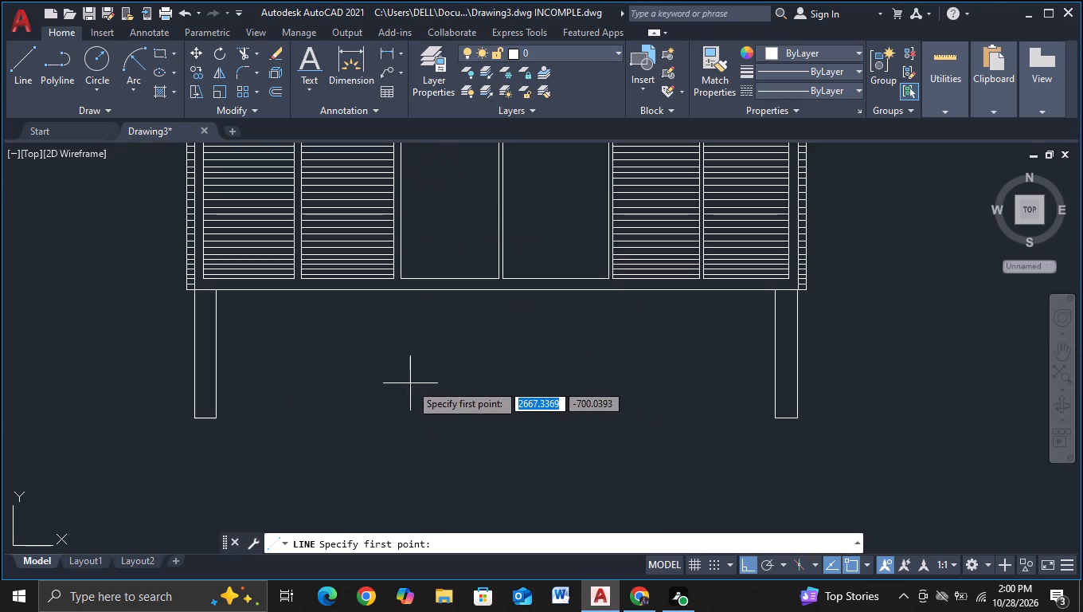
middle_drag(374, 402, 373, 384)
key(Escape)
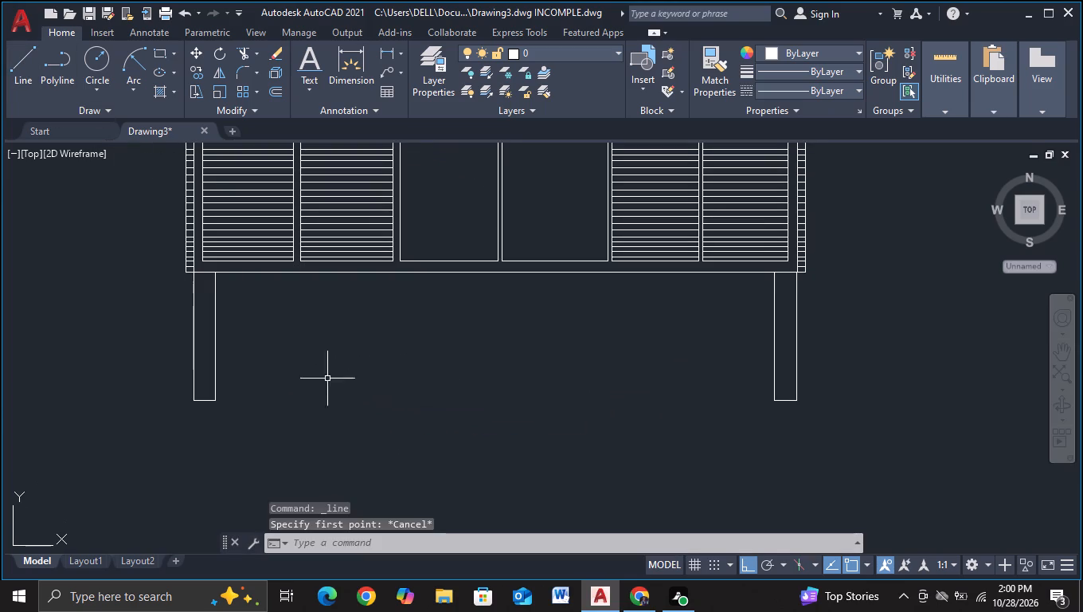
Copy the left leg's inner line horizontally six times below the frame, as a close pair near each leg and a single line inside each pair.
click(232, 344)
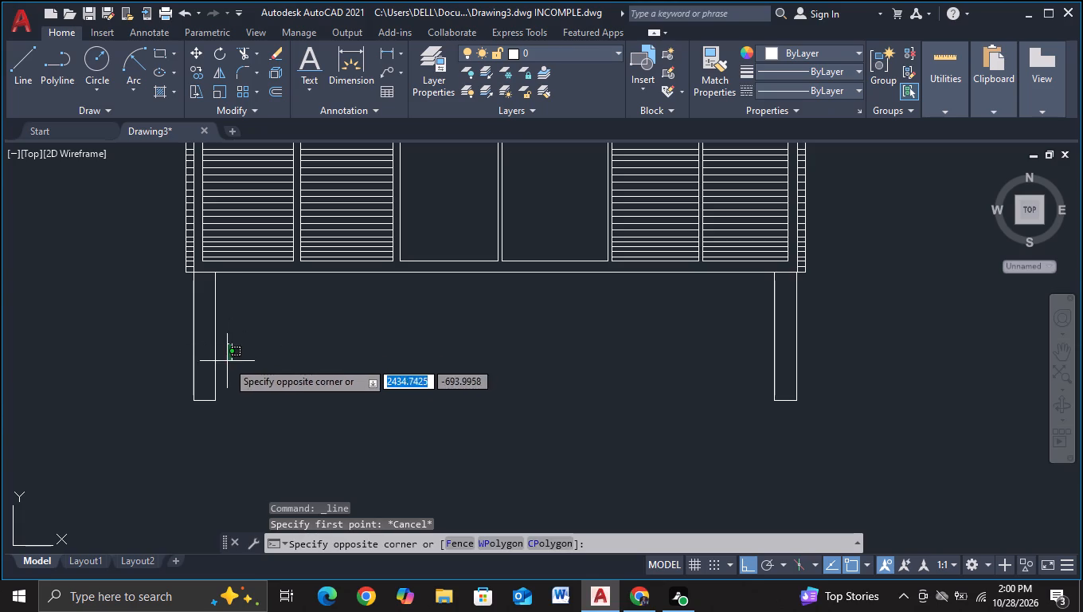
click(205, 377)
key(c)
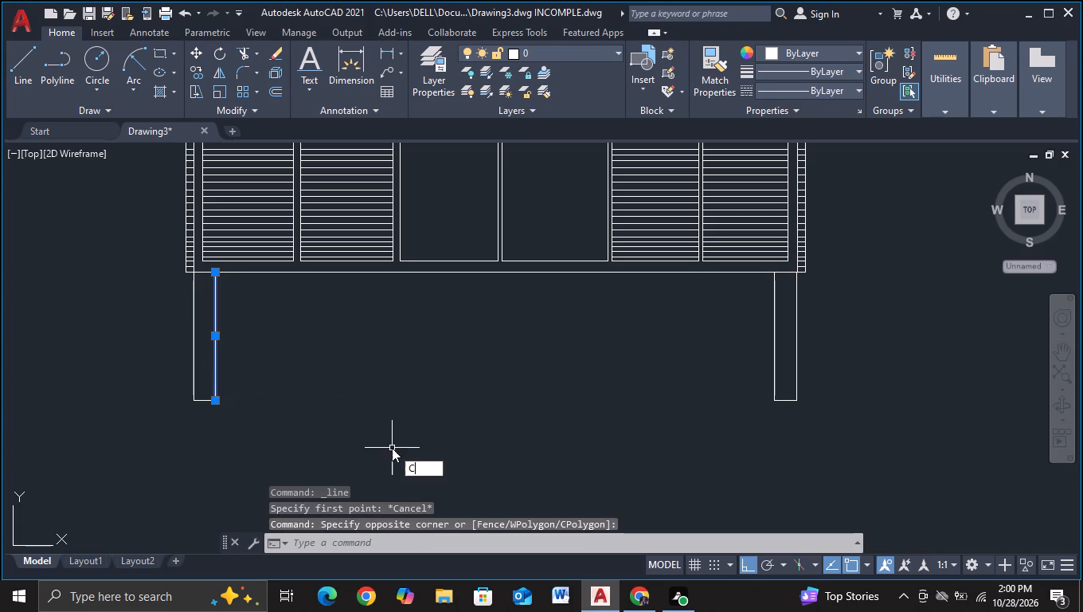
click(455, 498)
click(475, 436)
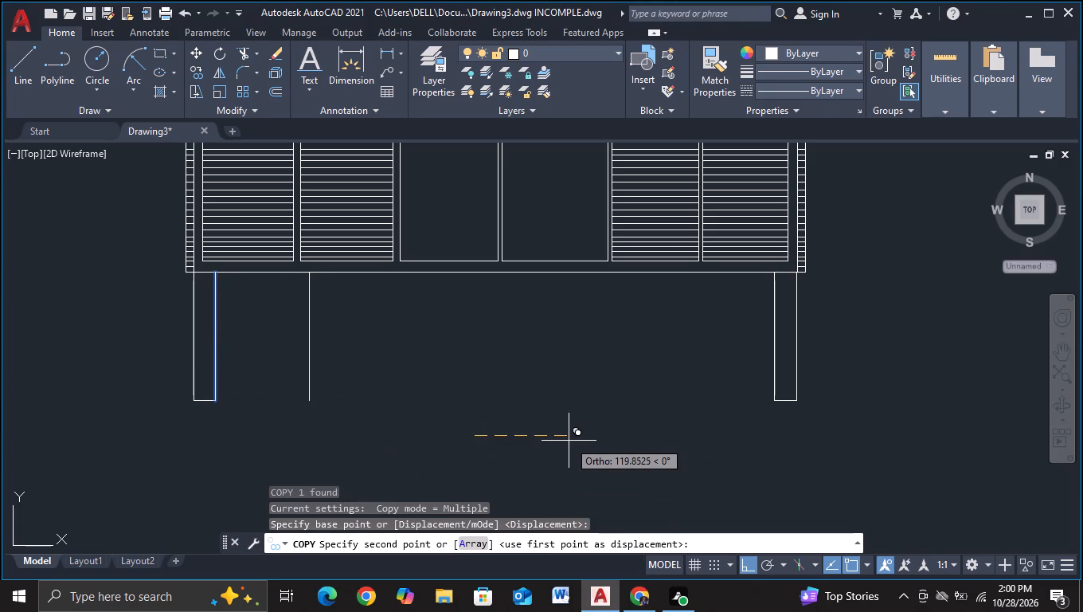
click(561, 442)
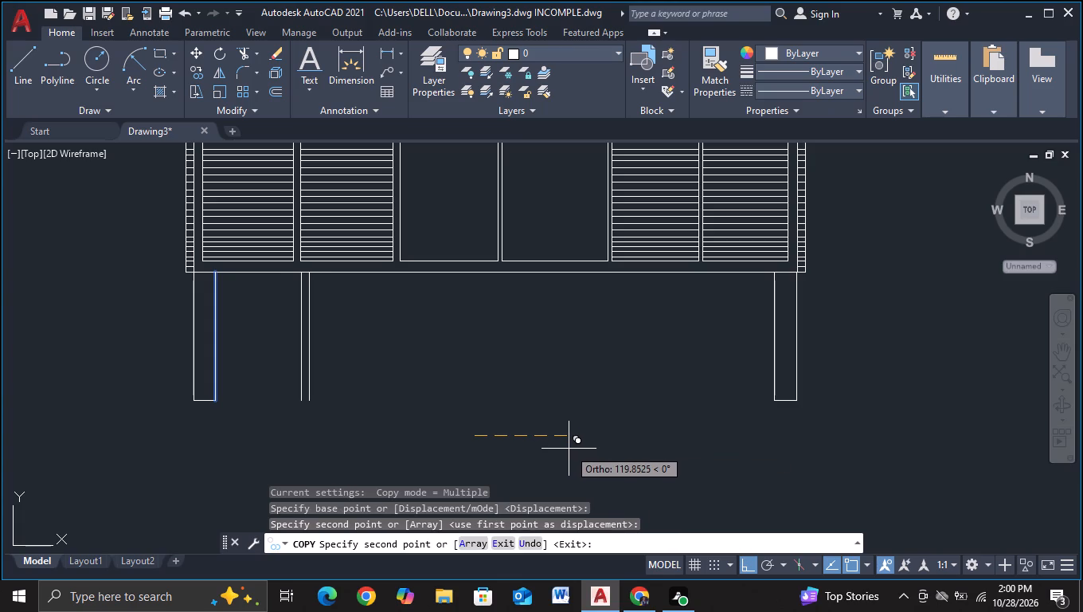
click(569, 449)
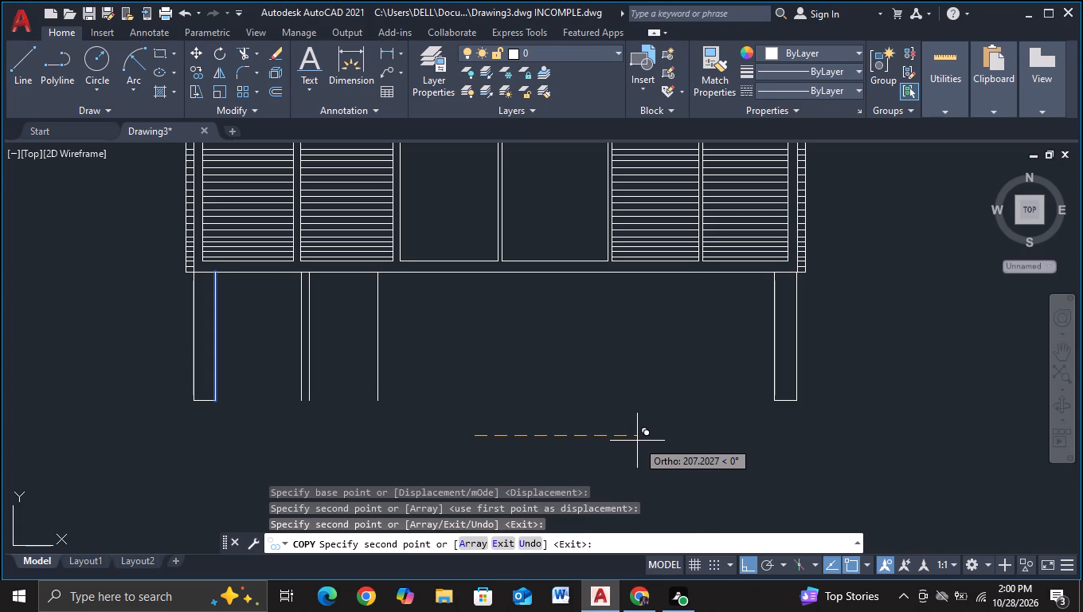
click(637, 441)
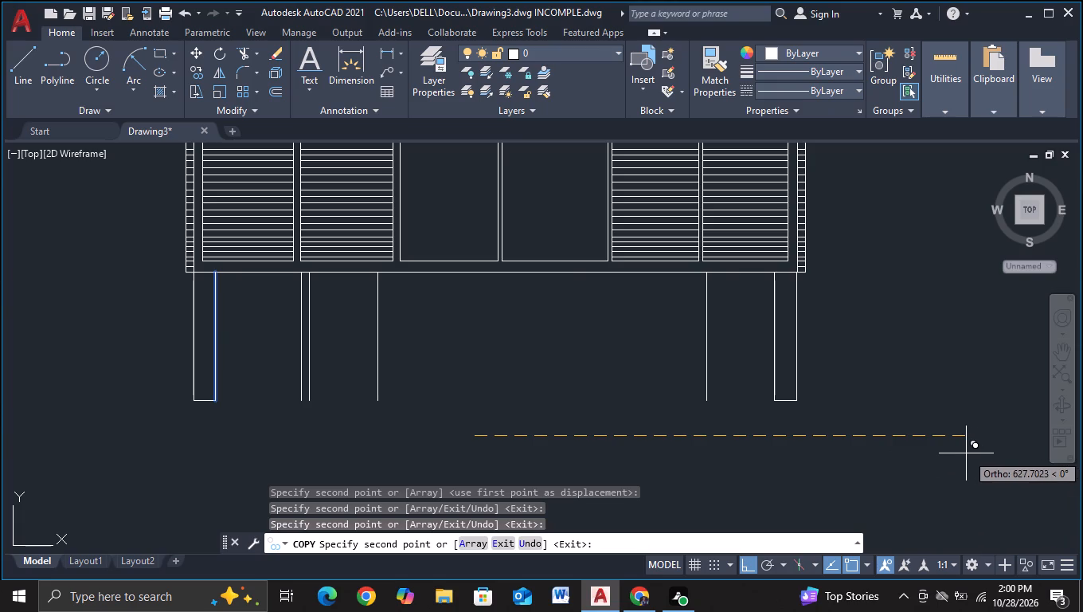
click(962, 453)
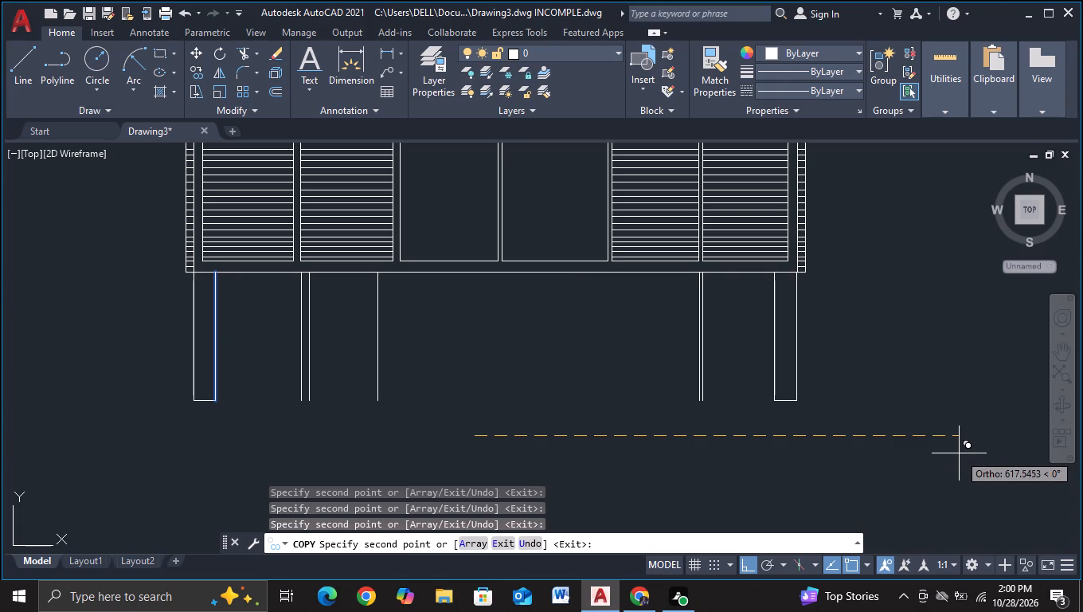
click(954, 456)
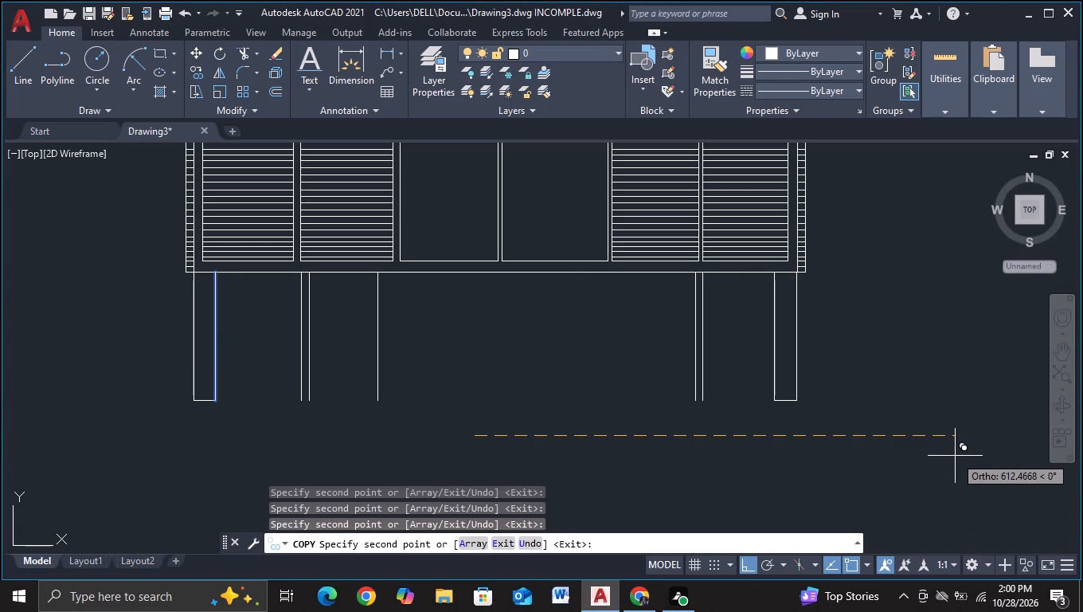
click(888, 457)
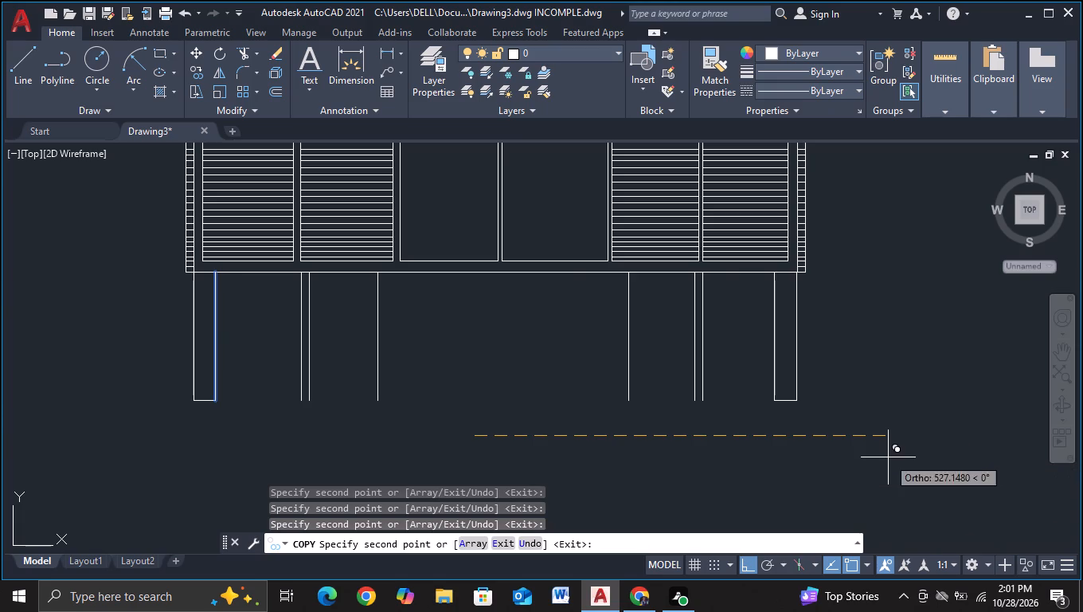
key(Escape)
Draw a horizontal line about 271 units long below the two central bays and a vertical line about 391 units down from its right end.
middle_drag(568, 382, 564, 348)
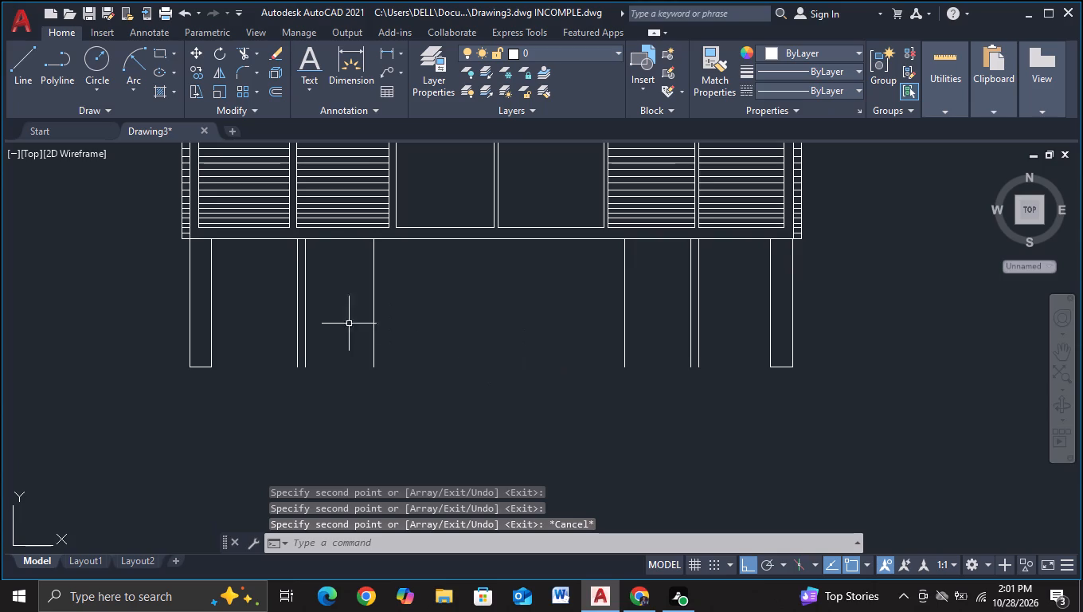
click(12, 71)
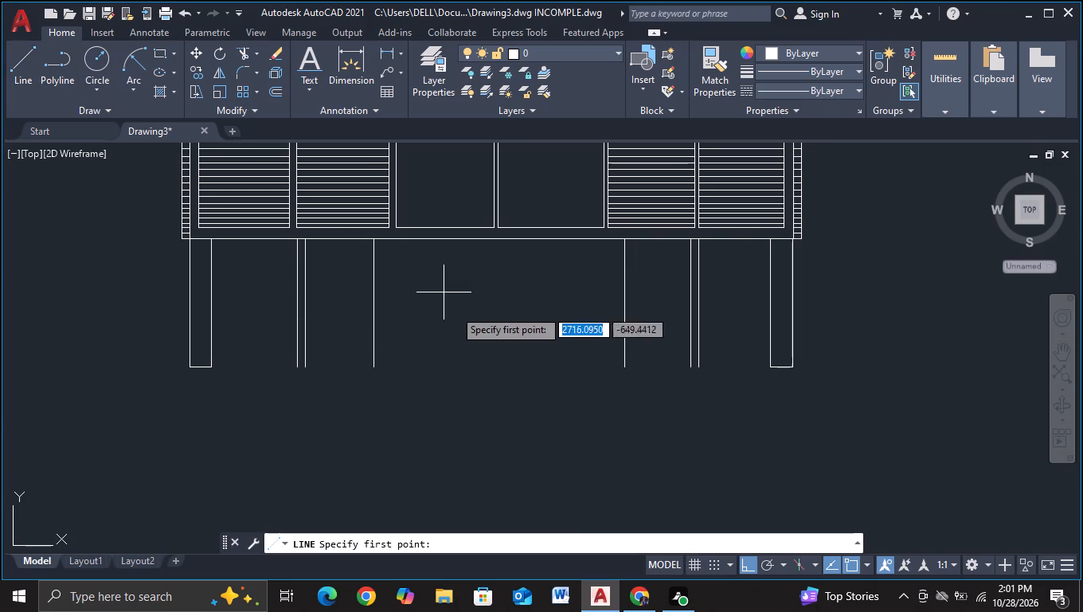
middle_drag(521, 359, 499, 394)
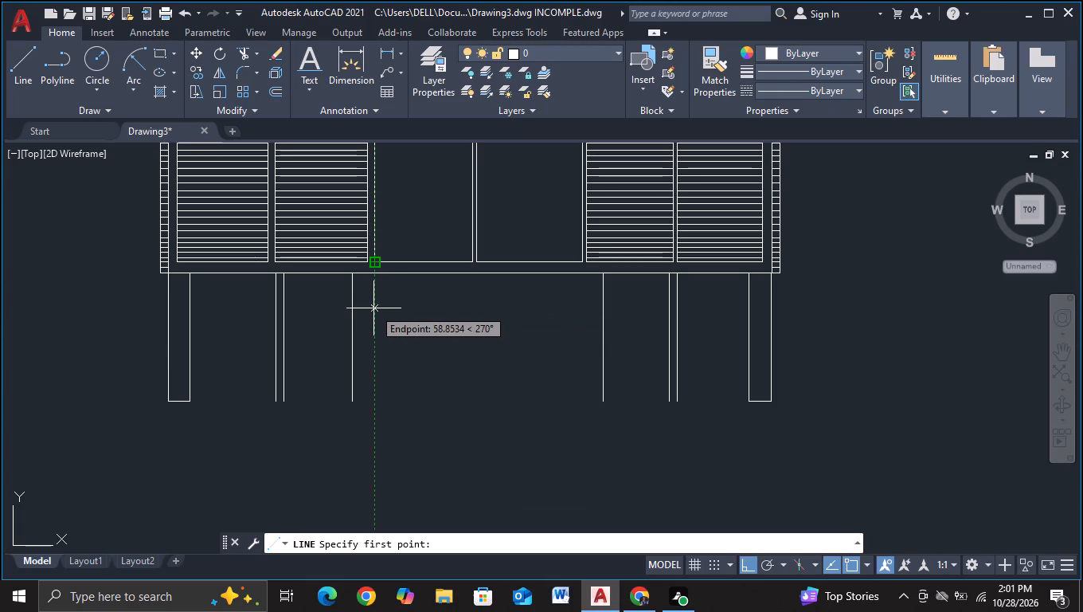
click(373, 309)
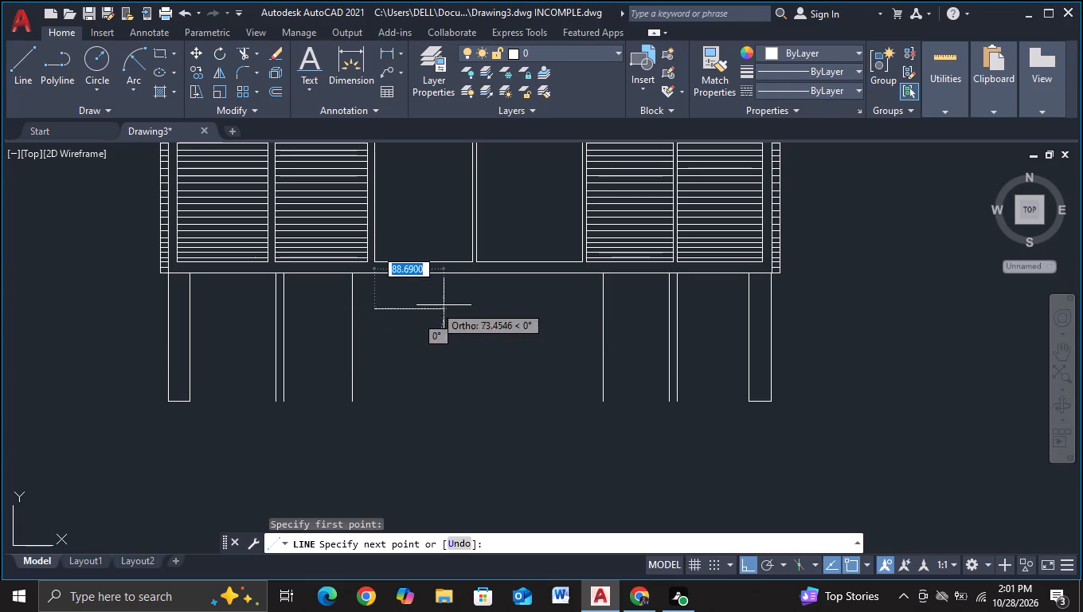
click(587, 311)
middle_drag(565, 422, 549, 370)
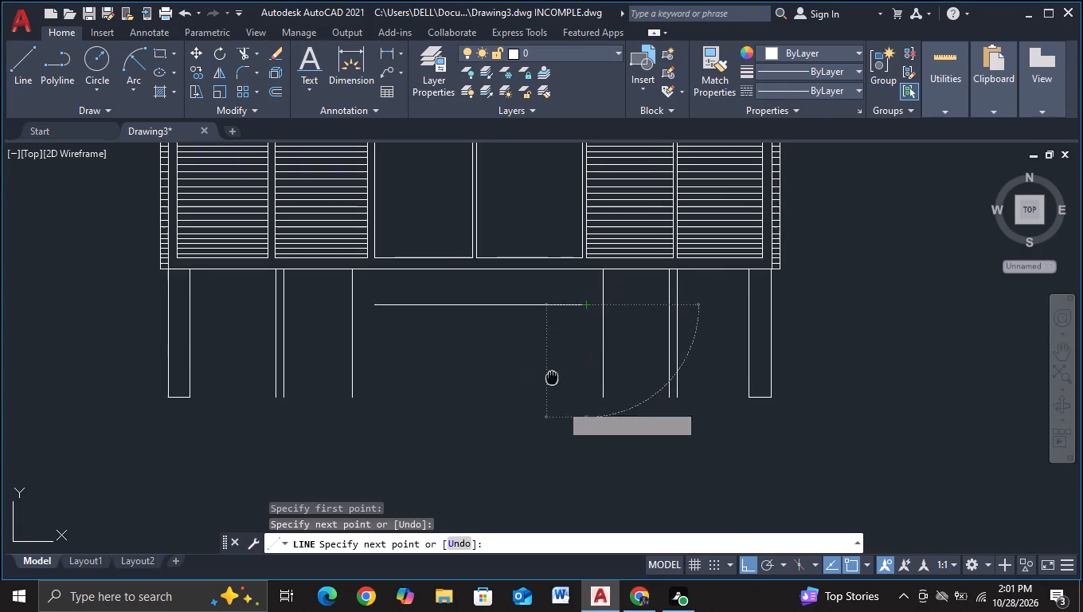
middle_drag(549, 370, 545, 333)
middle_drag(549, 457, 536, 324)
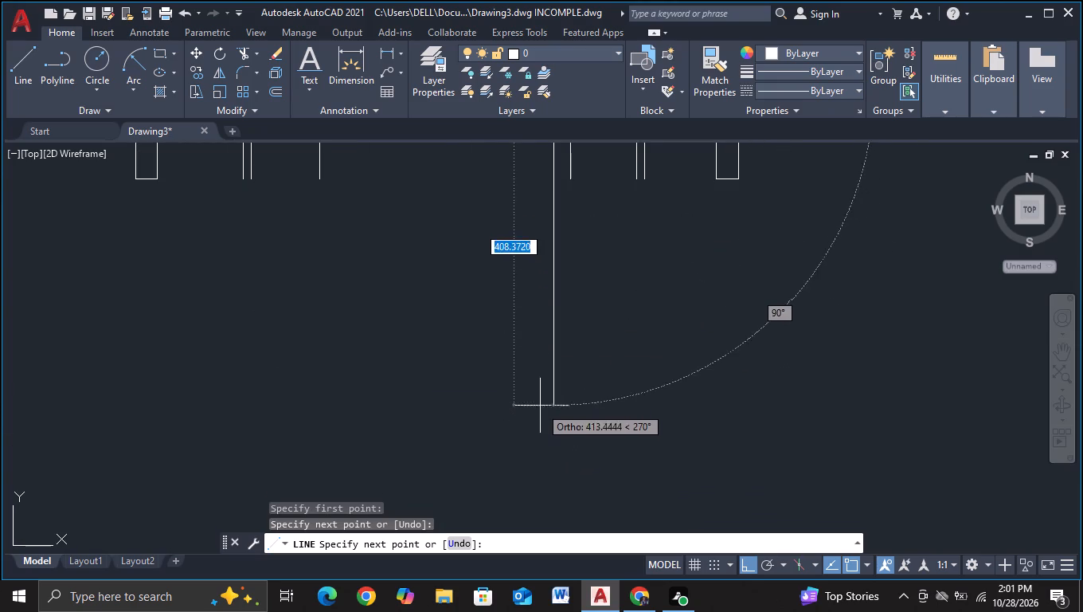
click(541, 394)
key(Escape)
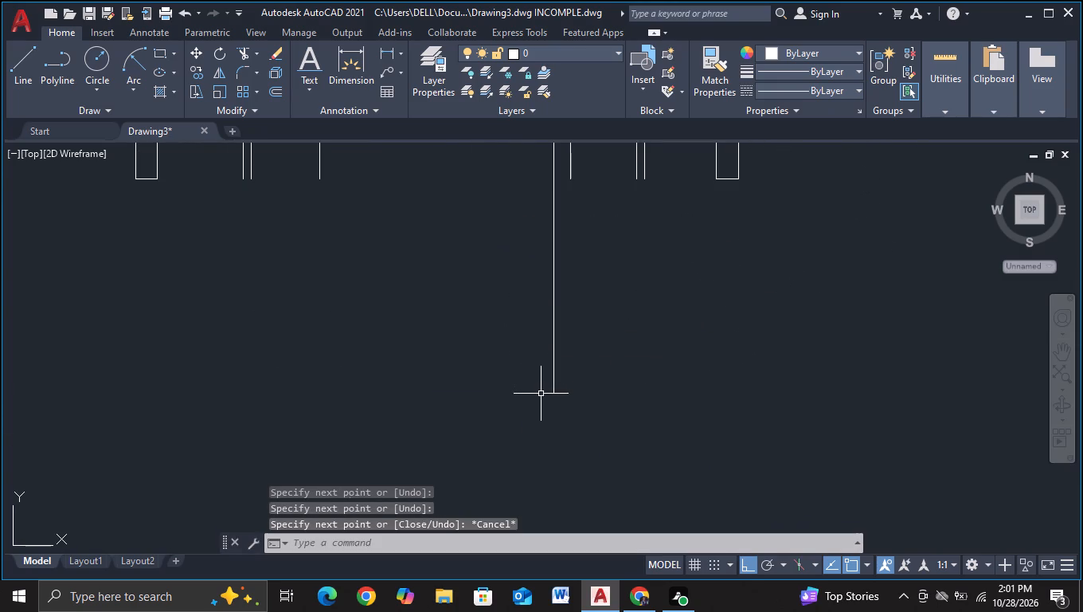
Complete the rectangle below the central bays with a left side about 391 units long and a bottom edge joining the right side.
middle_drag(461, 372, 530, 462)
click(24, 68)
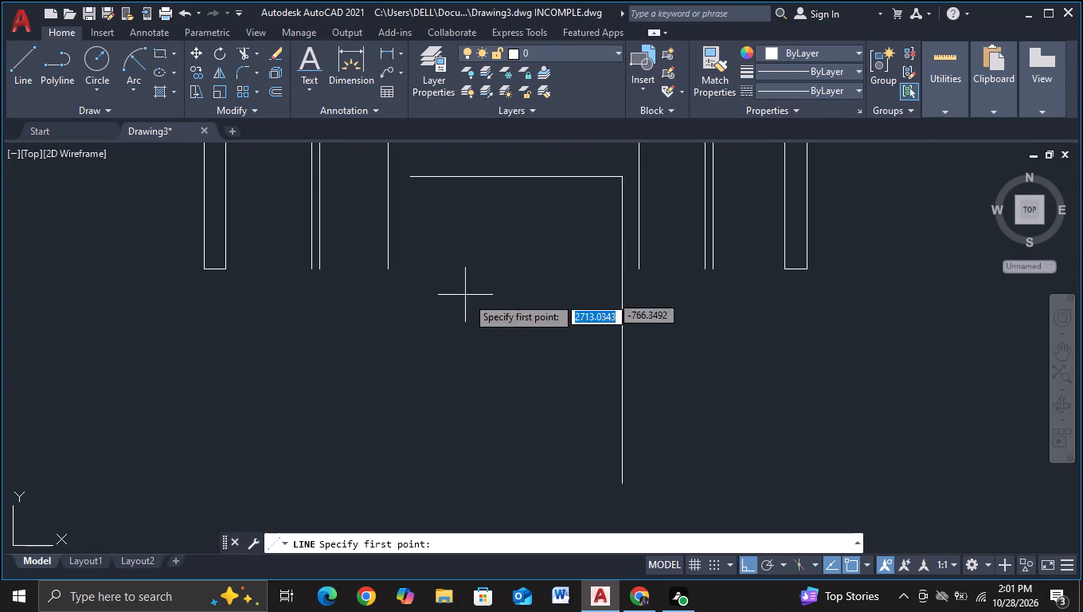
click(411, 179)
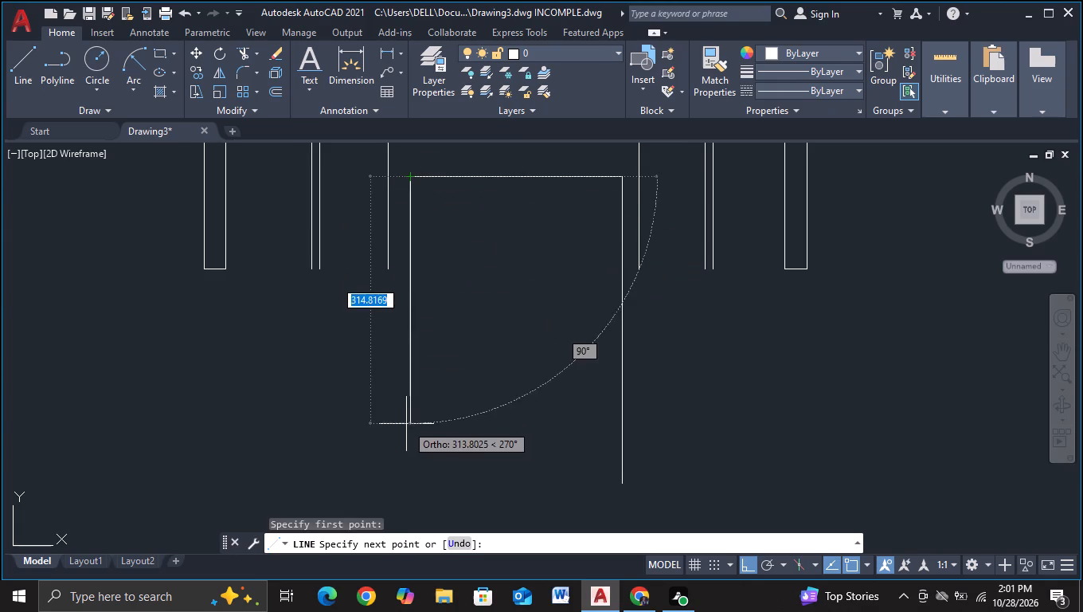
middle_drag(406, 426, 407, 371)
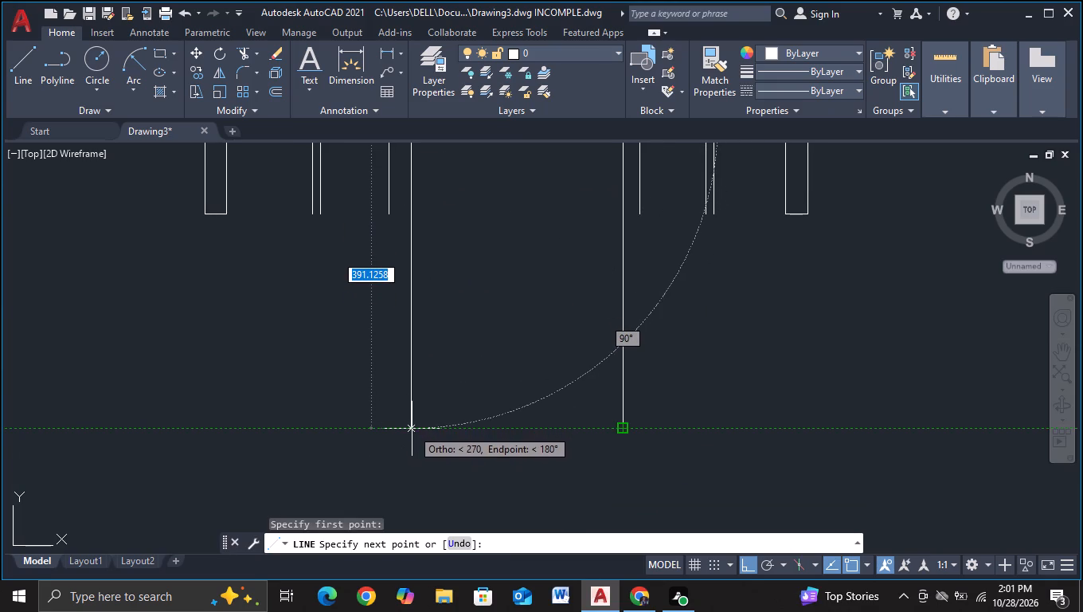
click(412, 429)
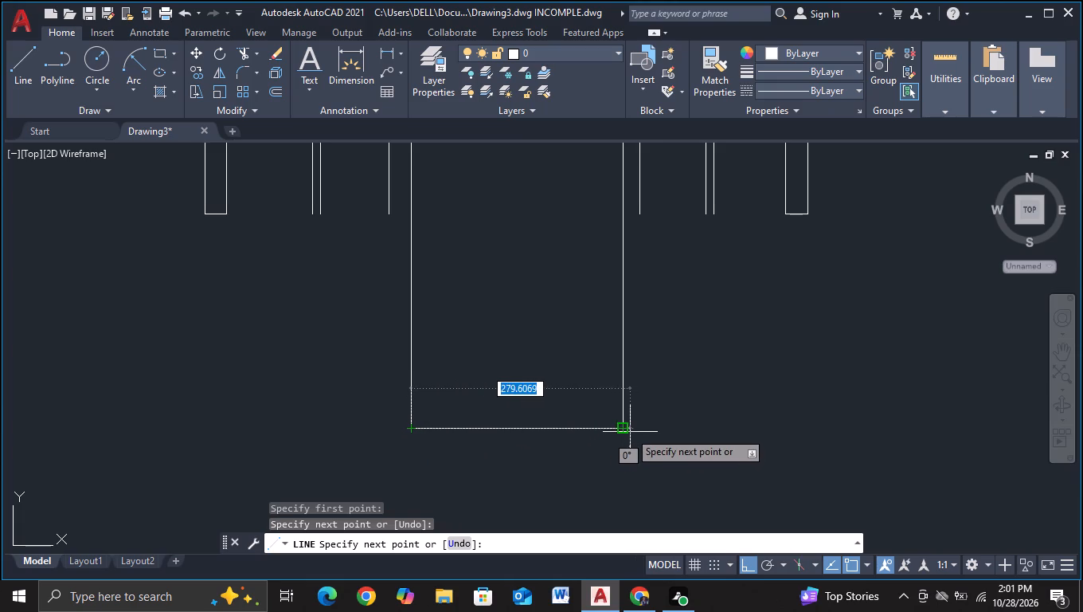
click(624, 431)
key(Escape)
Copy the new rectangle's left side rightward four times, dividing the rectangle into five roughly equal vertical strips.
scroll(659, 410, down, 1)
middle_drag(659, 413, 542, 430)
middle_drag(544, 432, 542, 414)
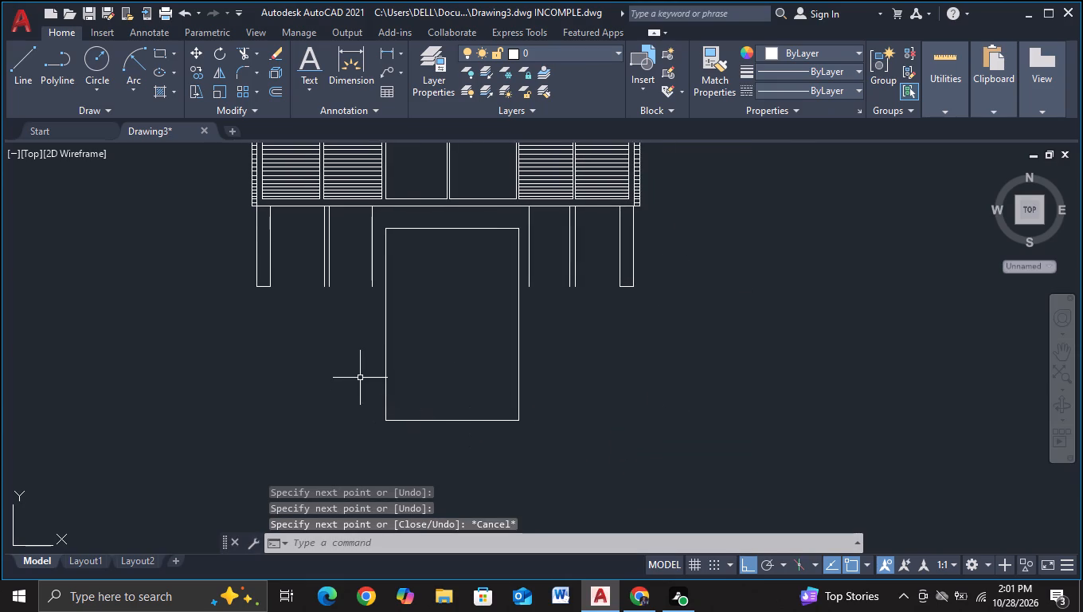
click(385, 342)
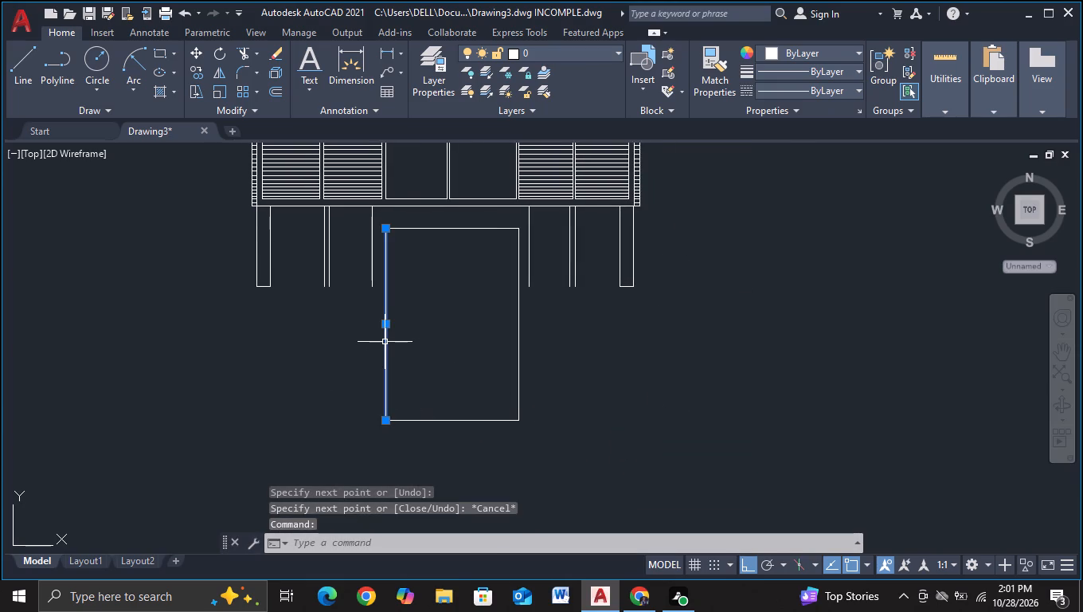
key(c)
click(430, 395)
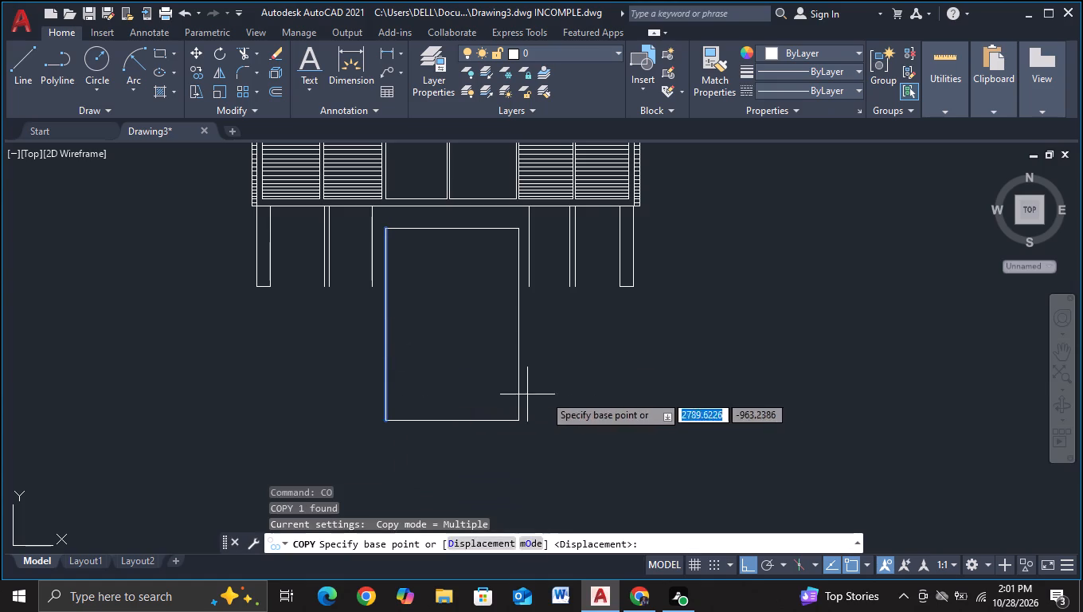
click(571, 394)
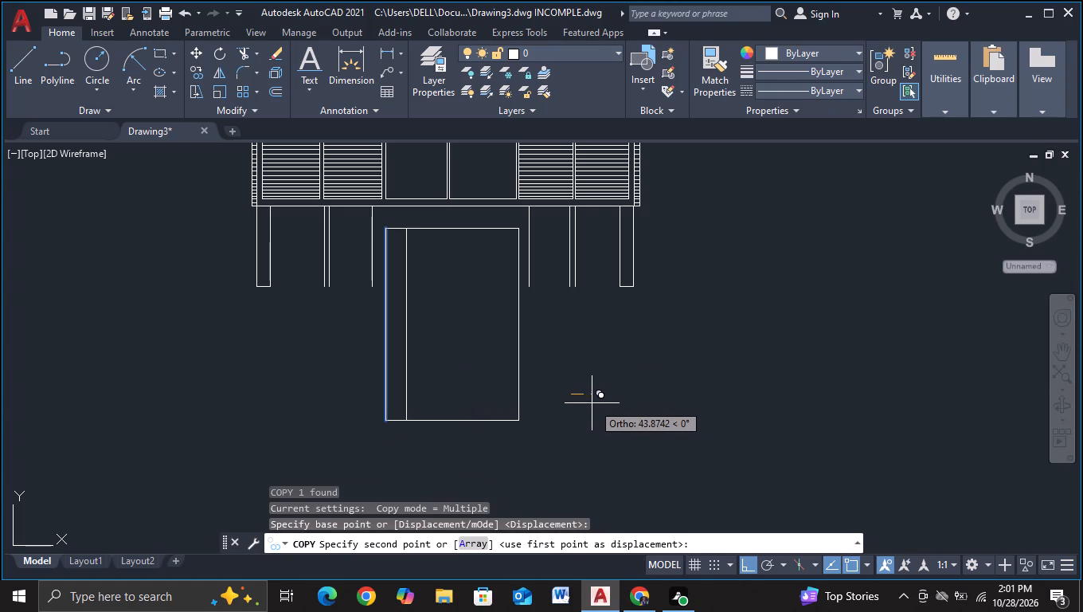
click(596, 403)
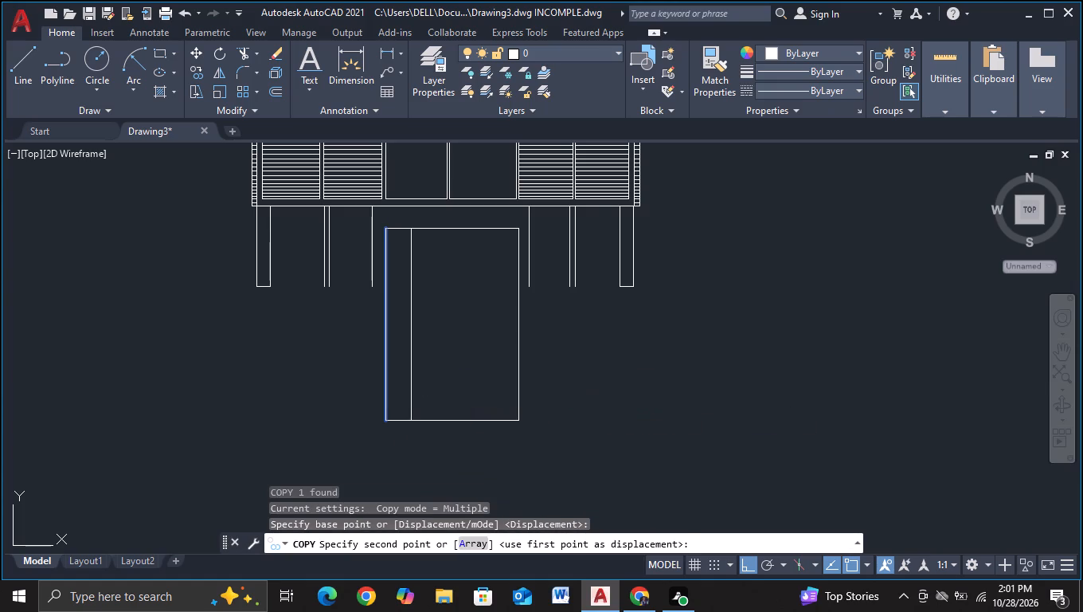
click(623, 404)
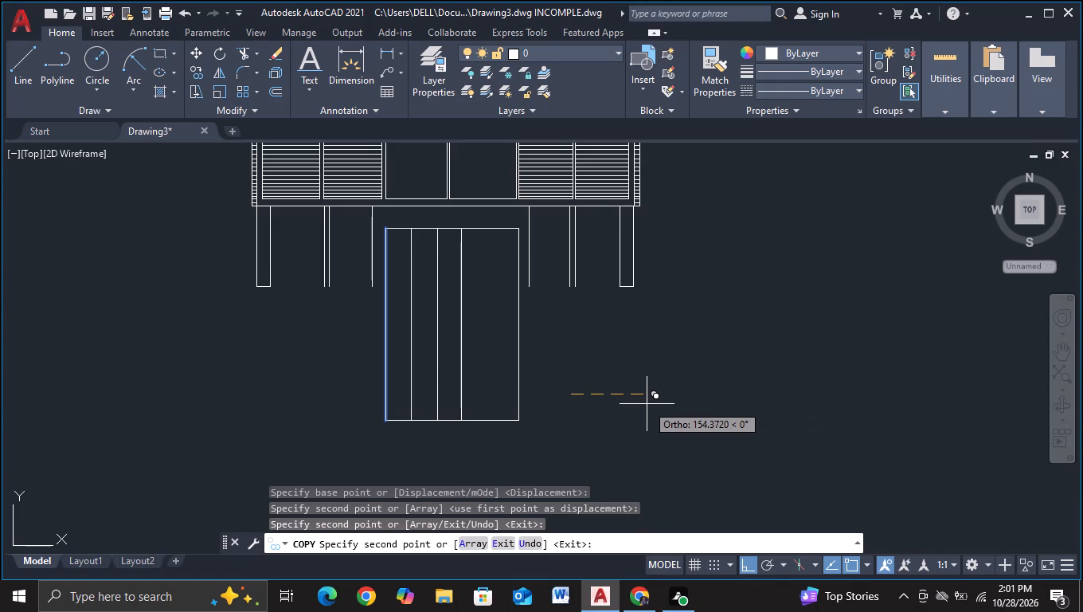
click(647, 404)
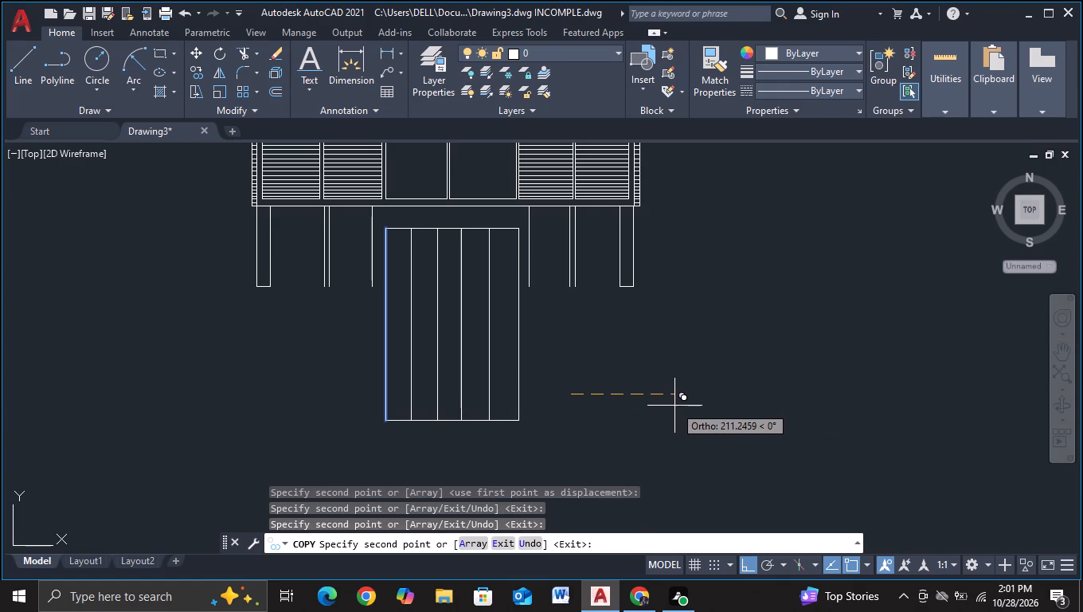
click(674, 406)
key(Escape)
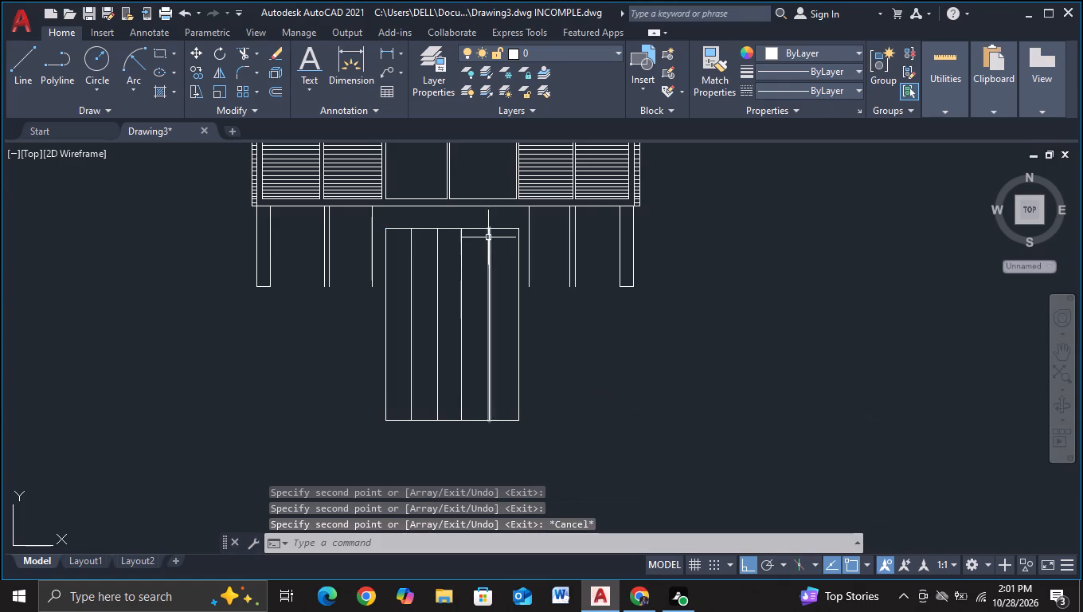
Copy the rectangle's top edge downward five times, as two close pairs and a single line just above the bottom edge.
click(479, 228)
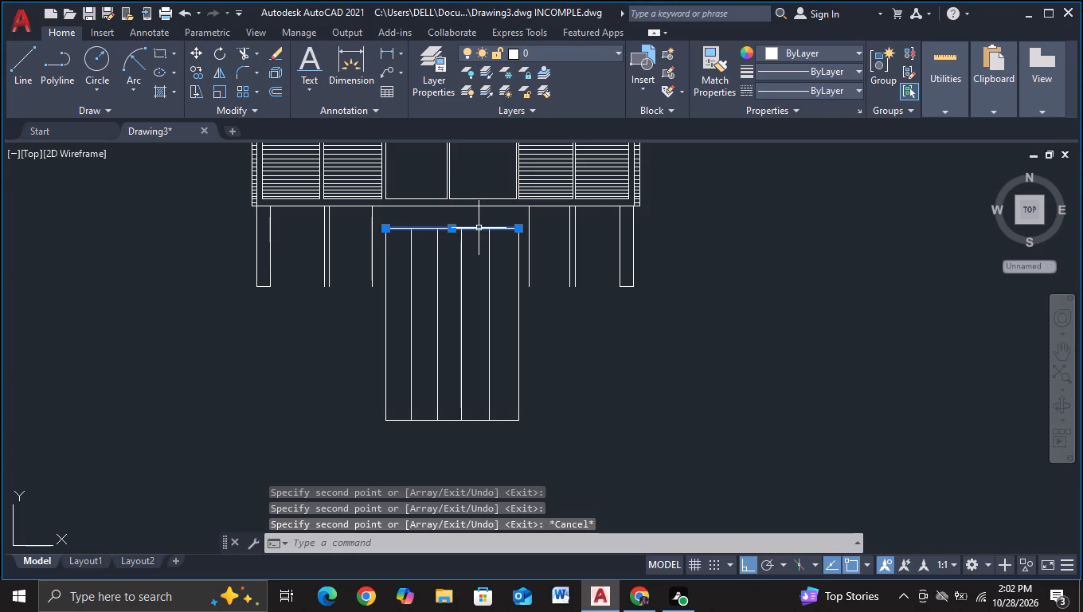
key(c)
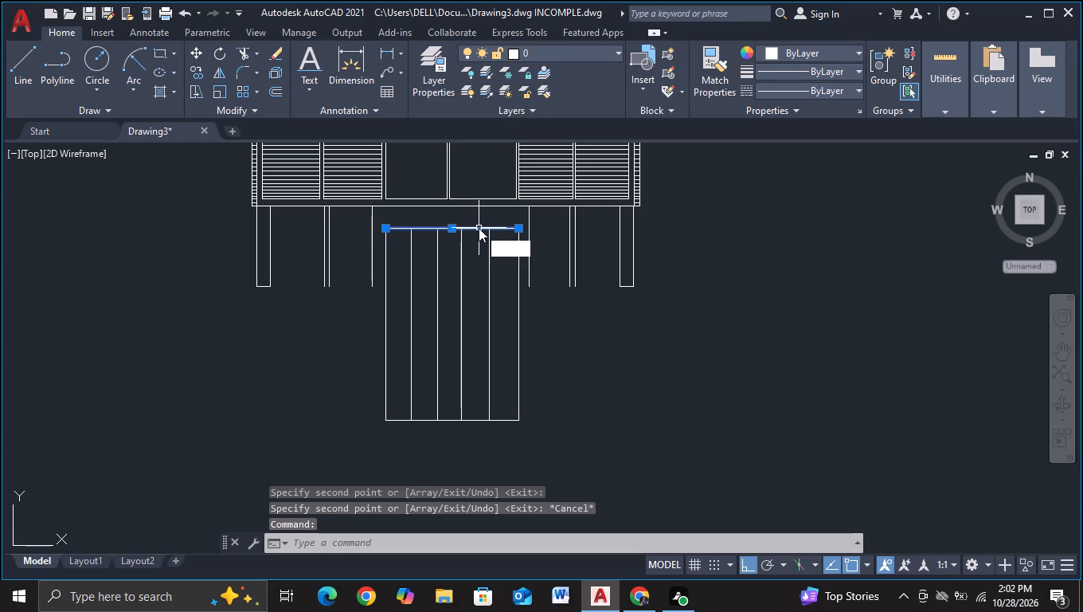
click(522, 281)
click(600, 370)
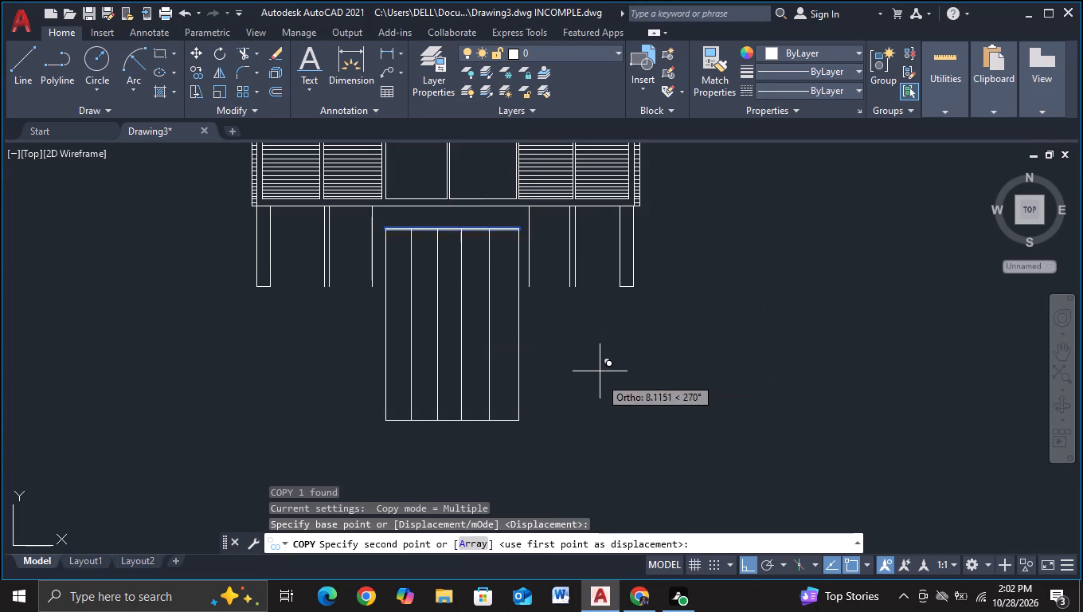
click(602, 422)
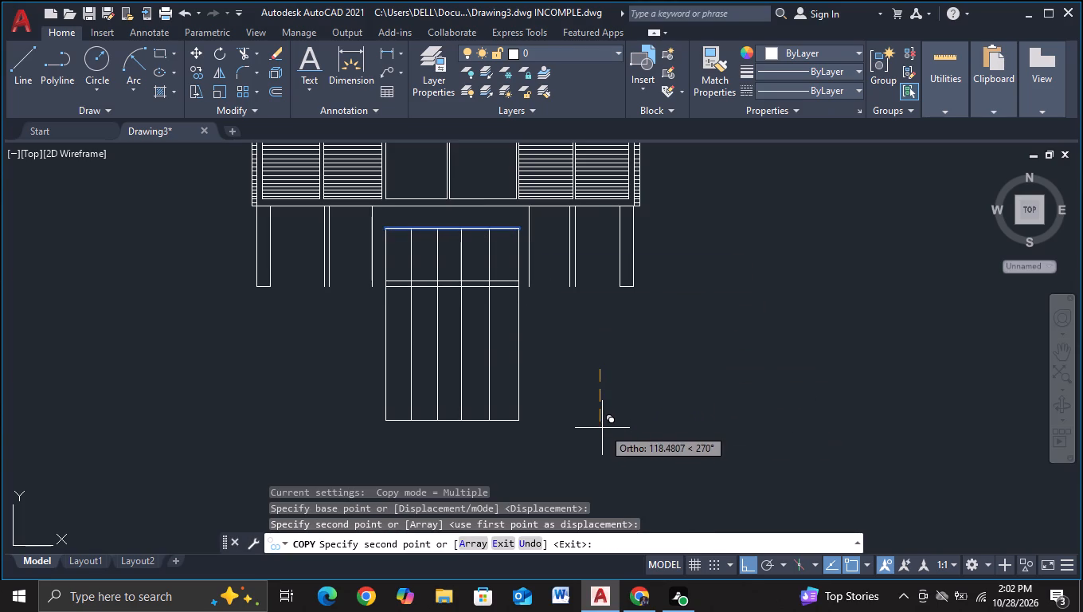
click(604, 431)
middle_drag(604, 431, 599, 398)
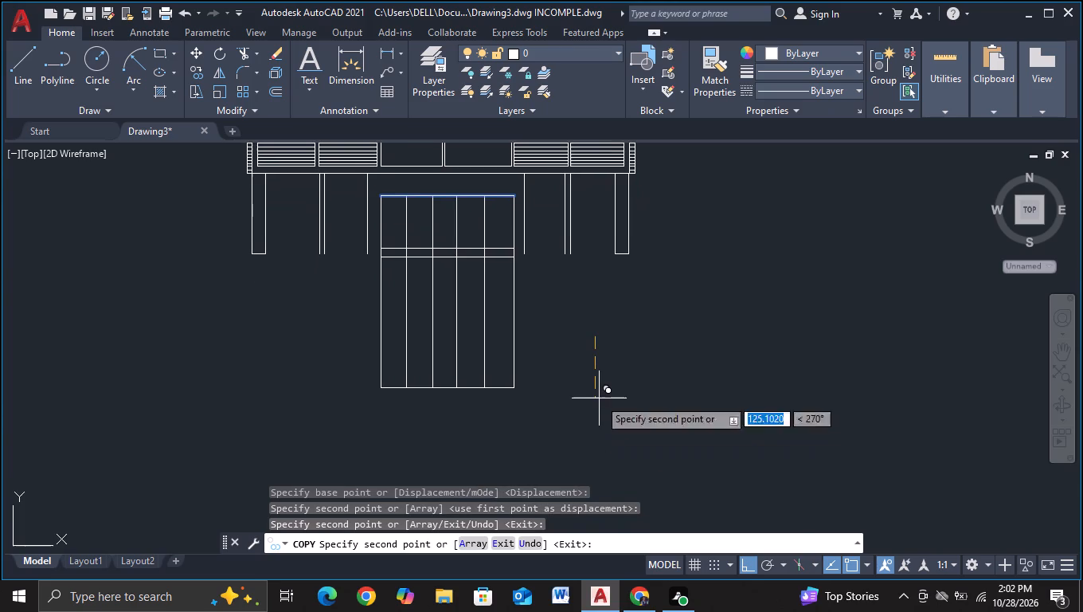
middle_drag(596, 439, 590, 397)
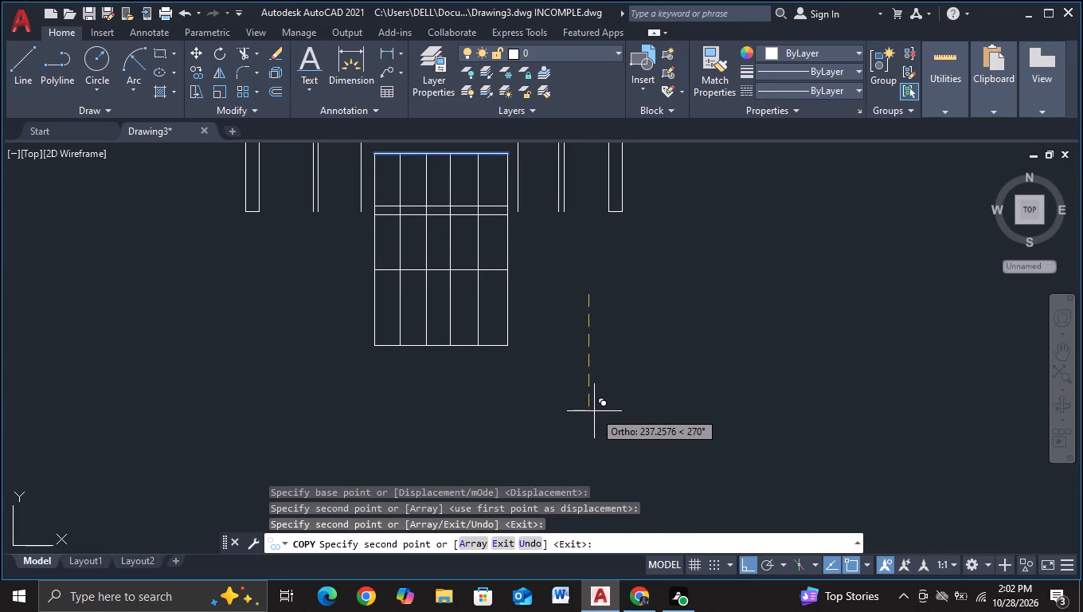
click(594, 411)
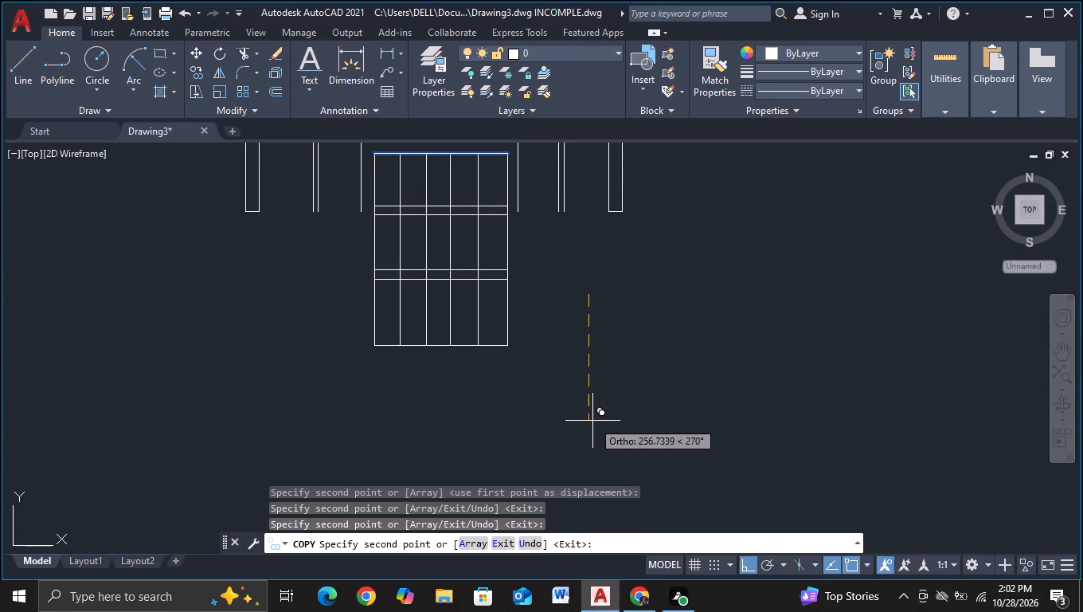
click(592, 422)
middle_drag(591, 457, 604, 410)
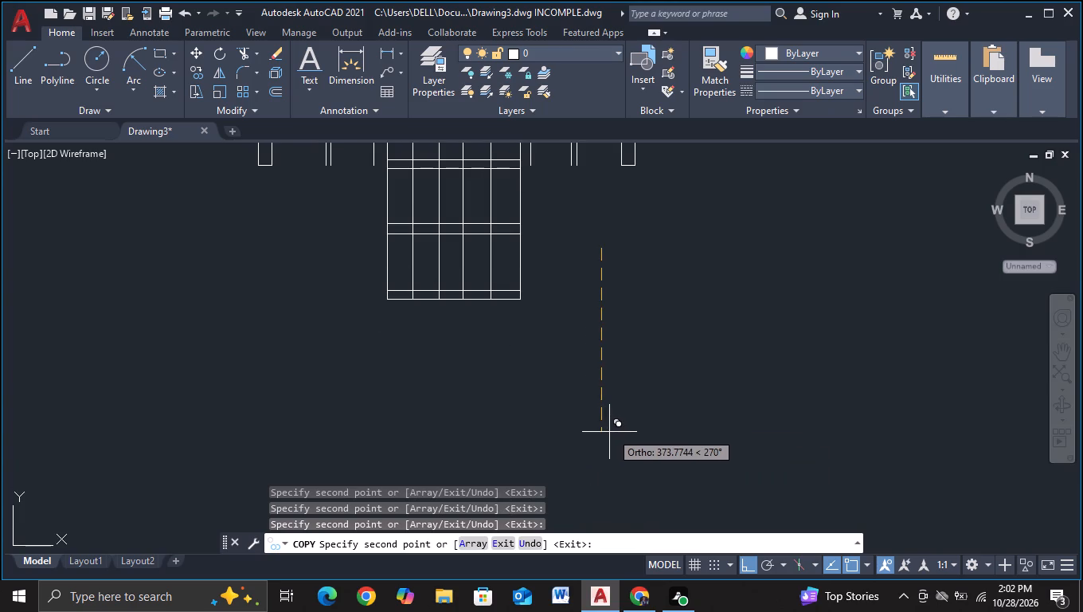
click(612, 430)
key(Escape)
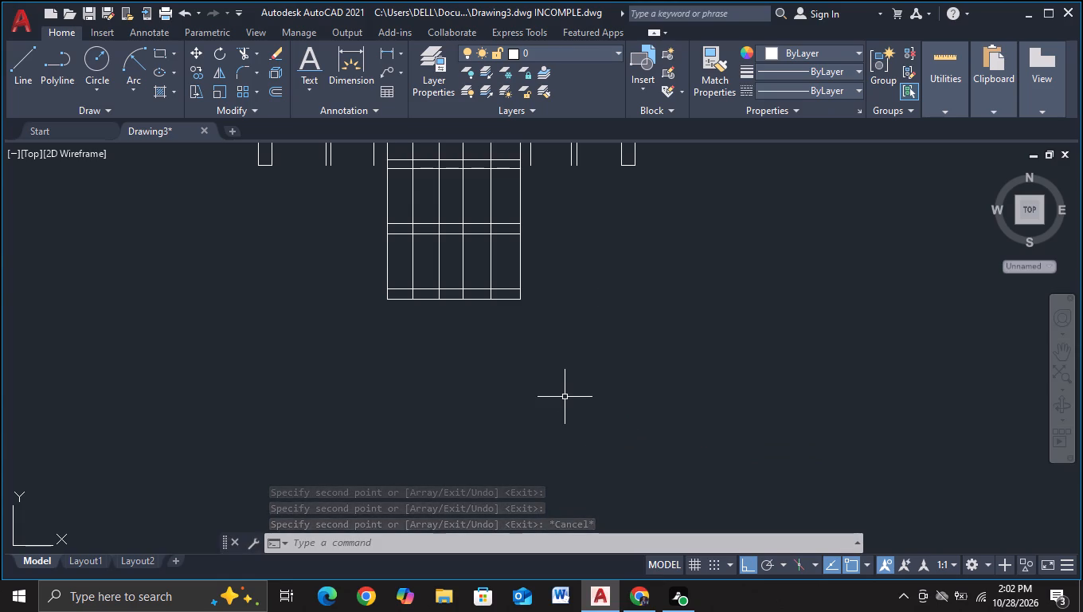
Draw a long horizontal line across all the supports and the gridded rectangle, slightly above the leg bottoms and overhanging both outer legs.
middle_drag(565, 397, 558, 429)
middle_drag(557, 414, 565, 469)
middle_drag(606, 383, 604, 412)
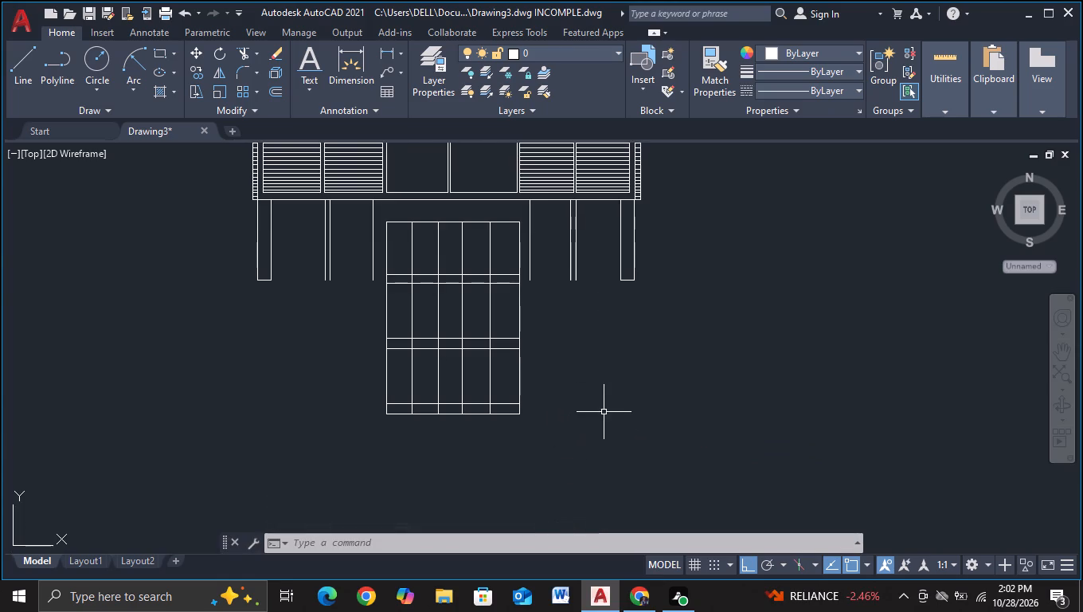
click(18, 84)
scroll(222, 278, up, 1)
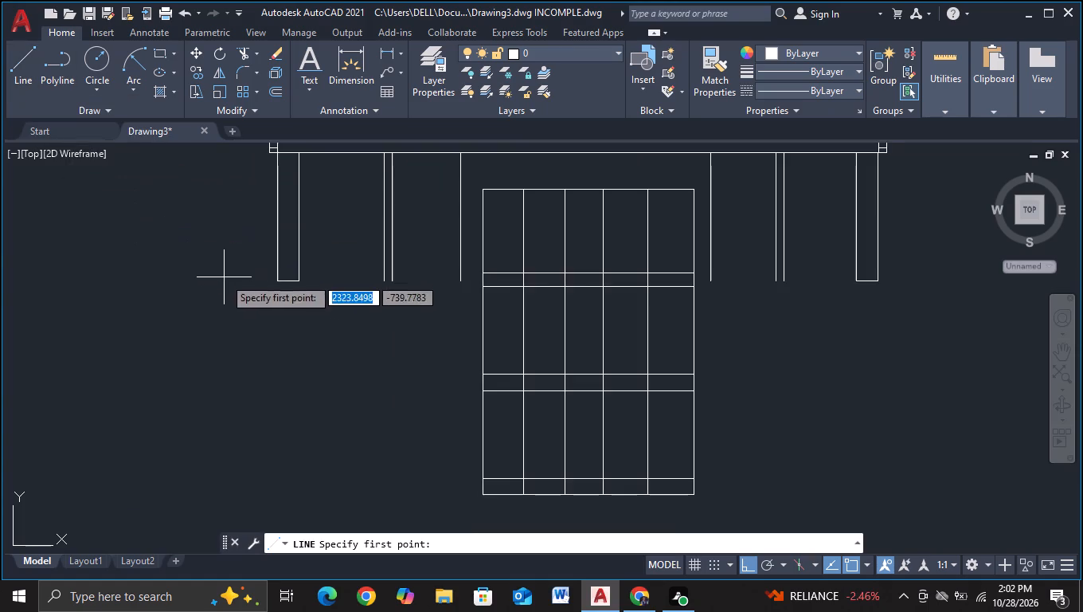
middle_drag(228, 276, 174, 351)
click(190, 323)
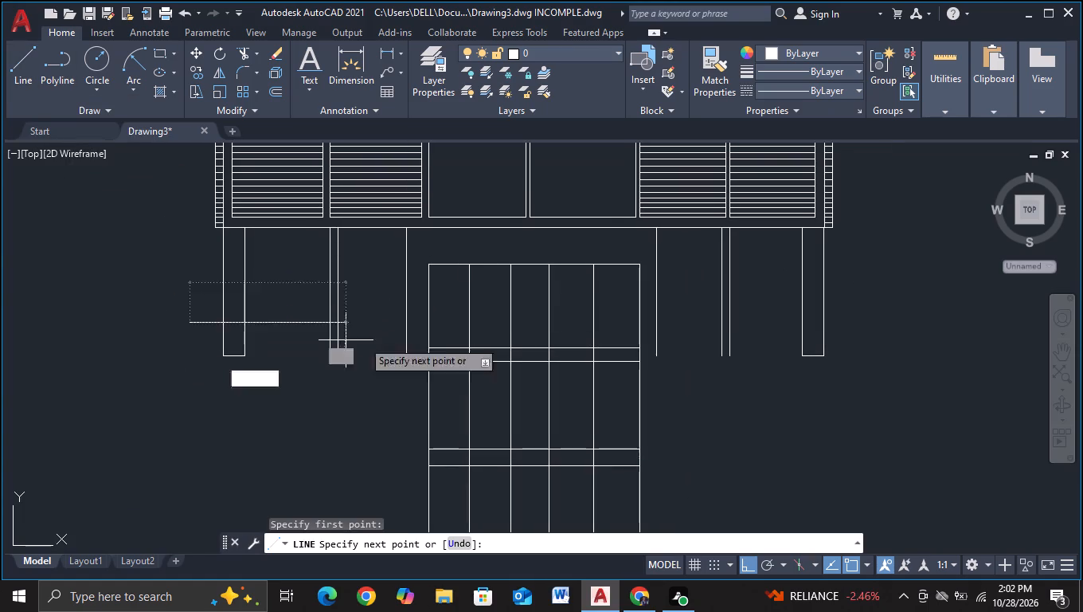
click(920, 334)
key(Escape)
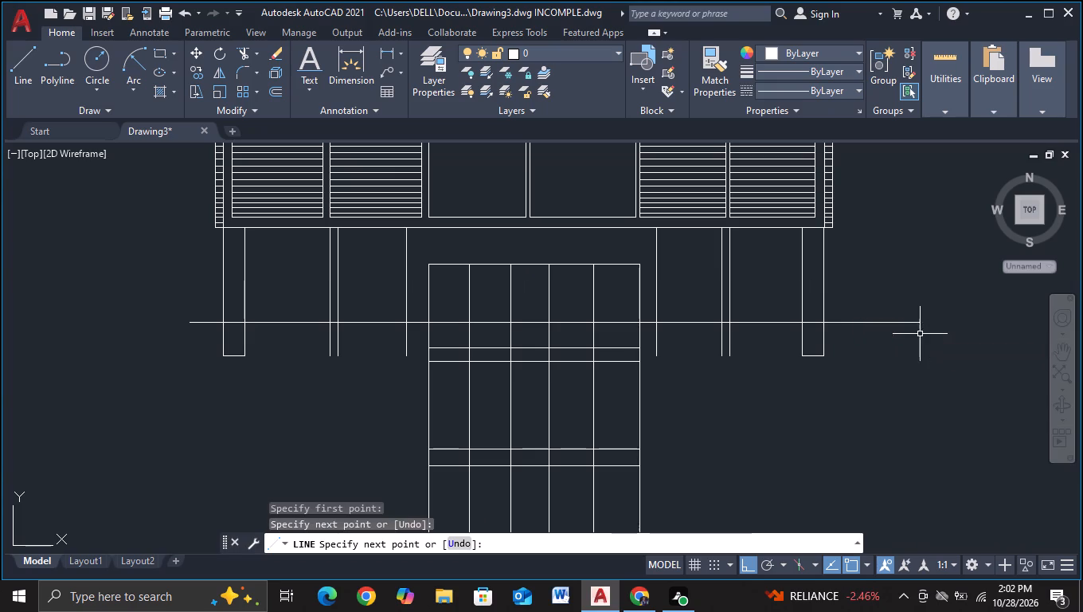
Trim the support lines below the new horizontal line on both sides and remove the left leg's bottom edge.
click(237, 54)
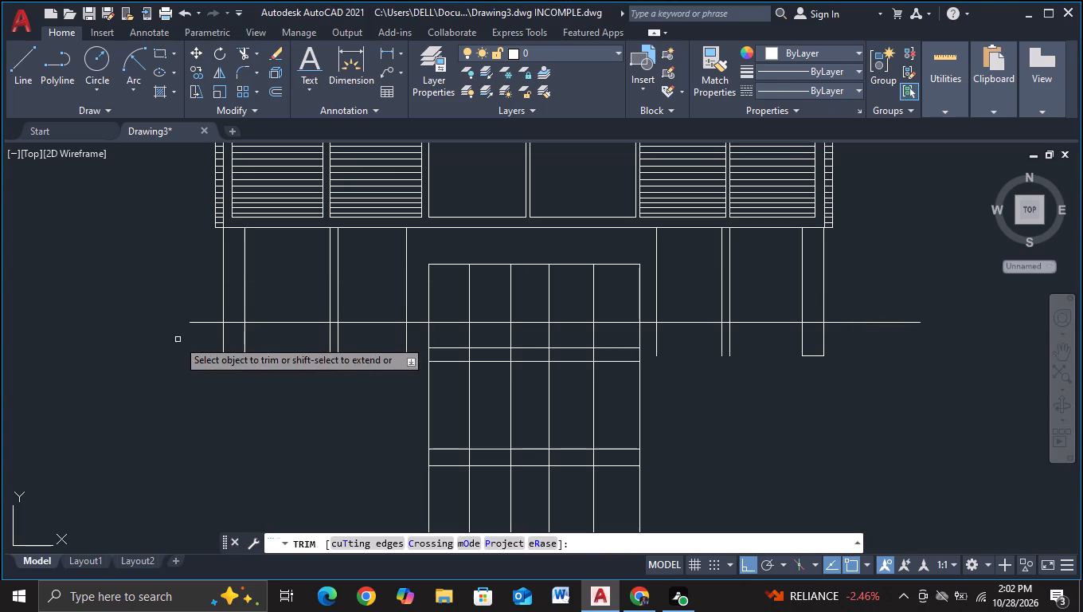
click(180, 339)
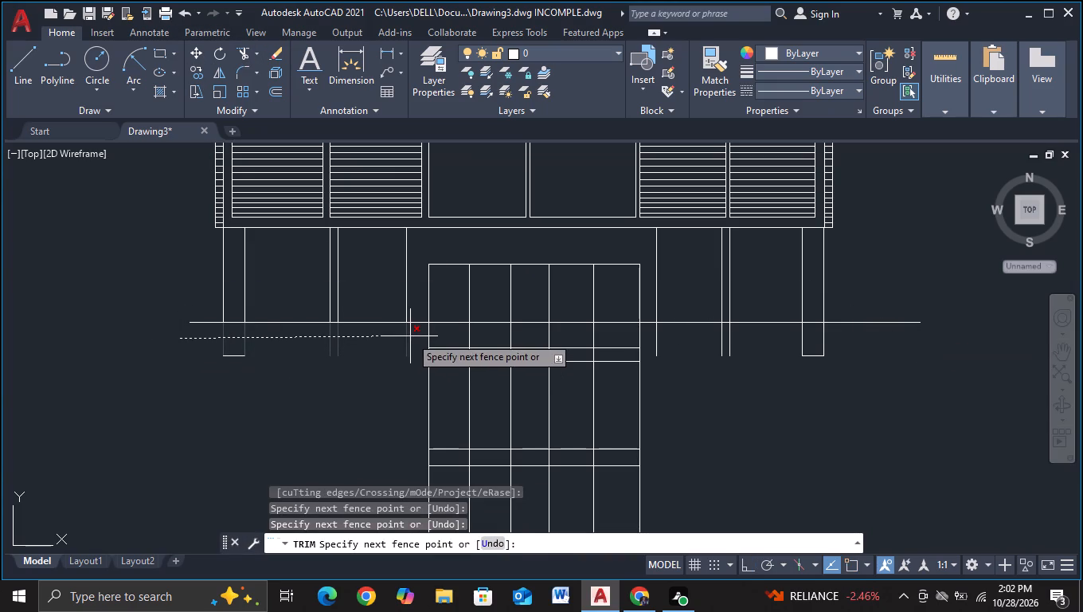
click(410, 336)
click(242, 358)
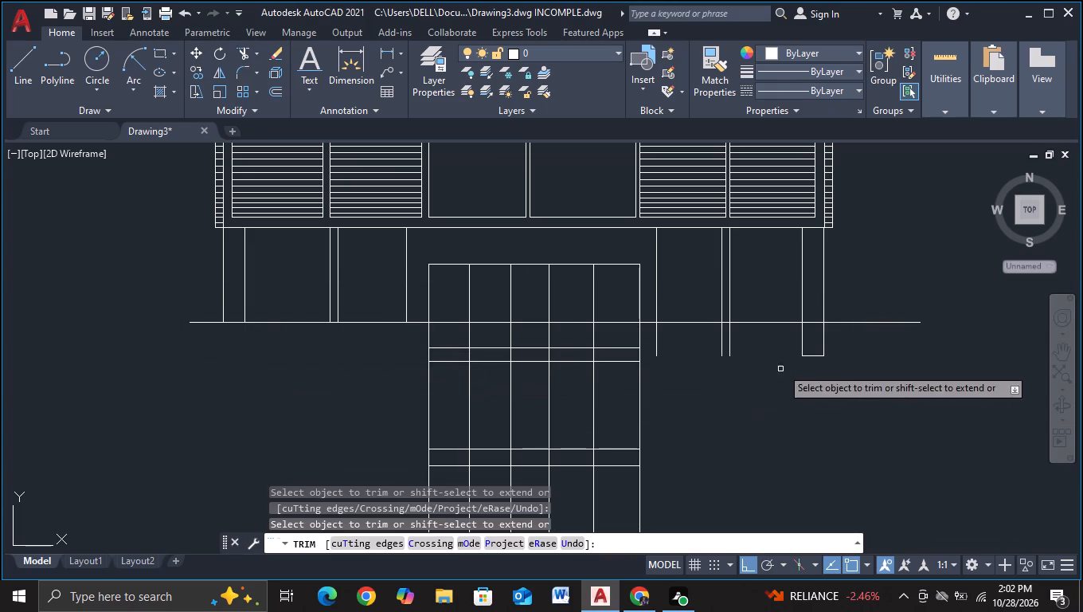
click(655, 335)
click(651, 336)
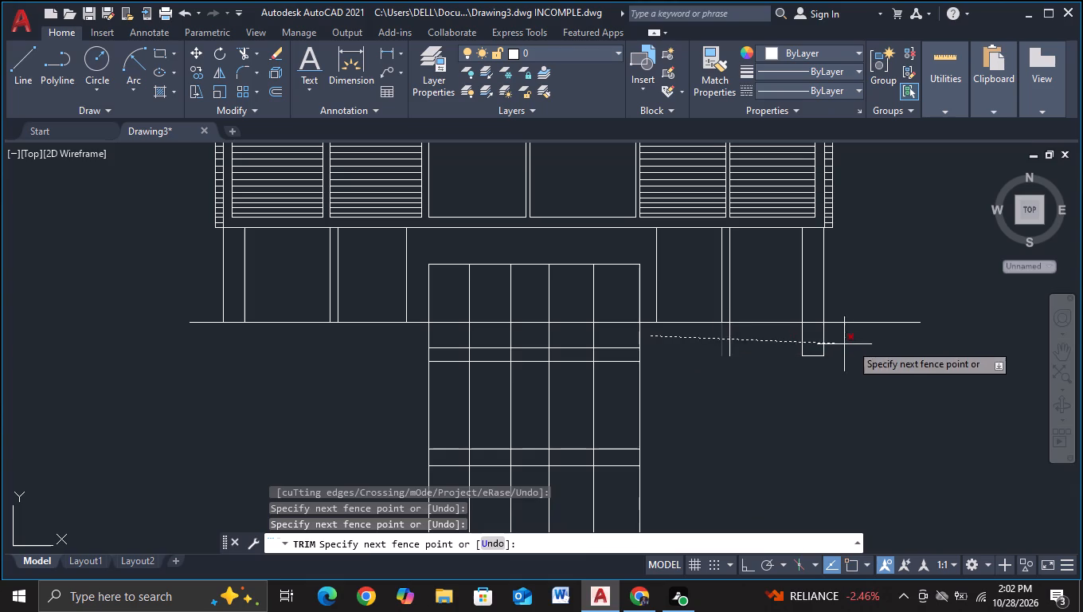
click(877, 338)
Trim the horizontal line out of all five strips of the gridded rectangle and remove the right leg's leftover bottom edge.
click(448, 323)
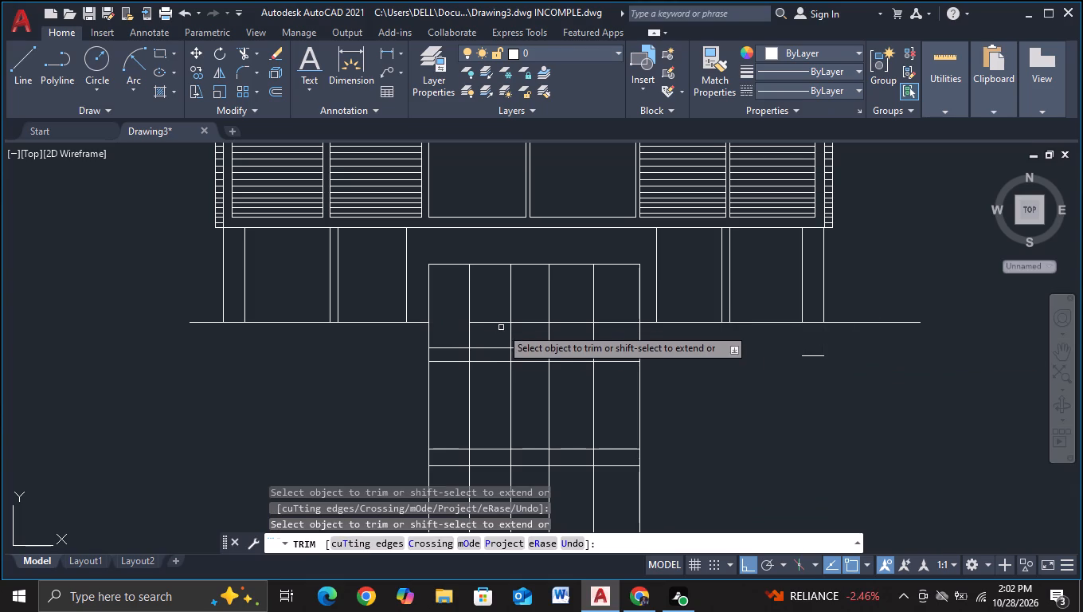
click(500, 324)
click(532, 324)
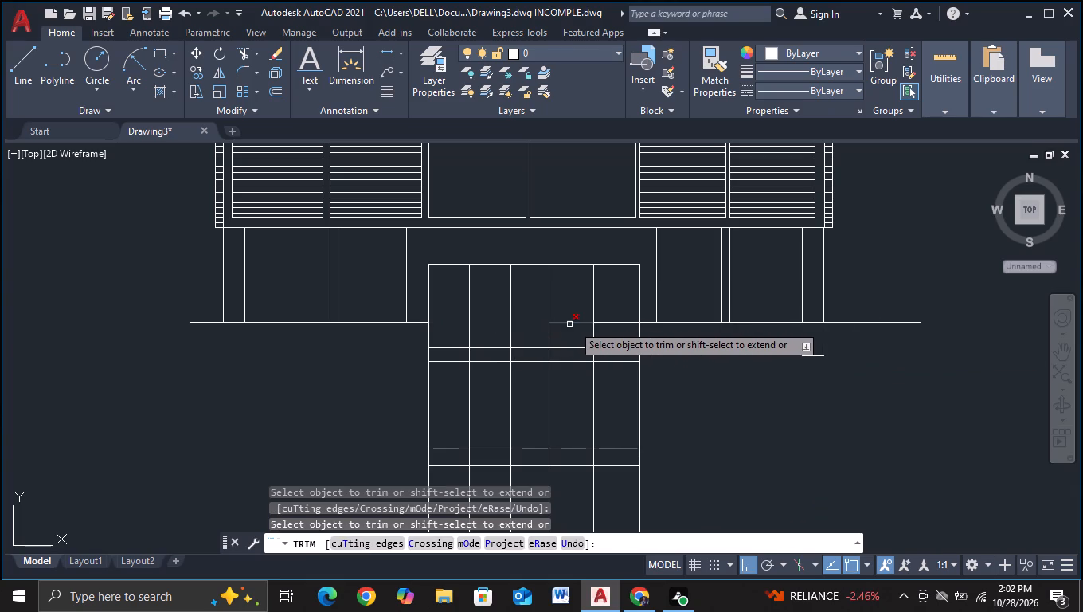
click(573, 324)
click(620, 320)
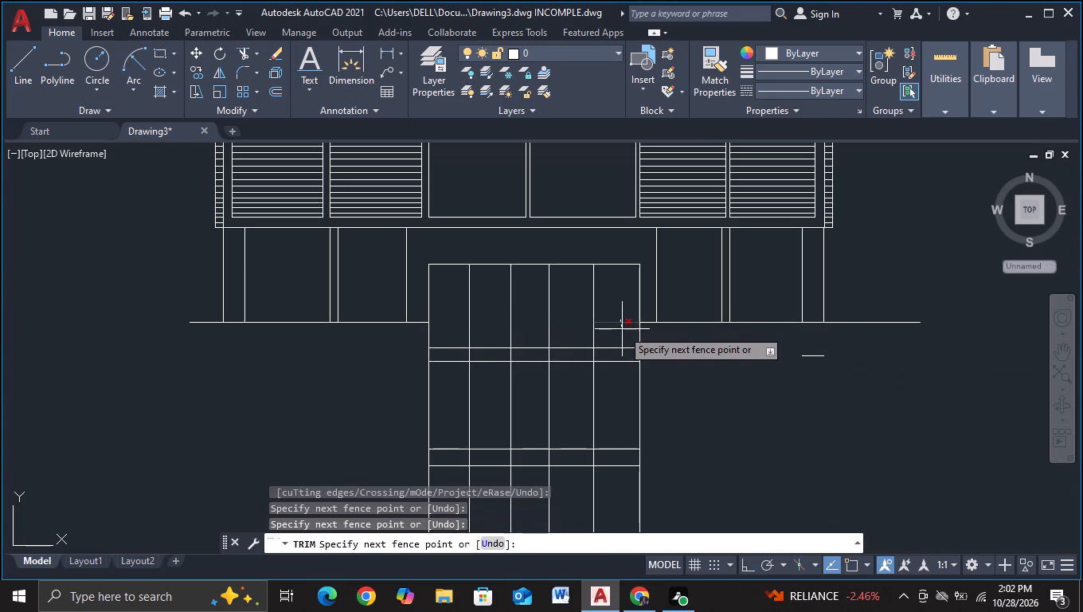
click(622, 329)
drag(817, 341, 817, 348)
click(817, 377)
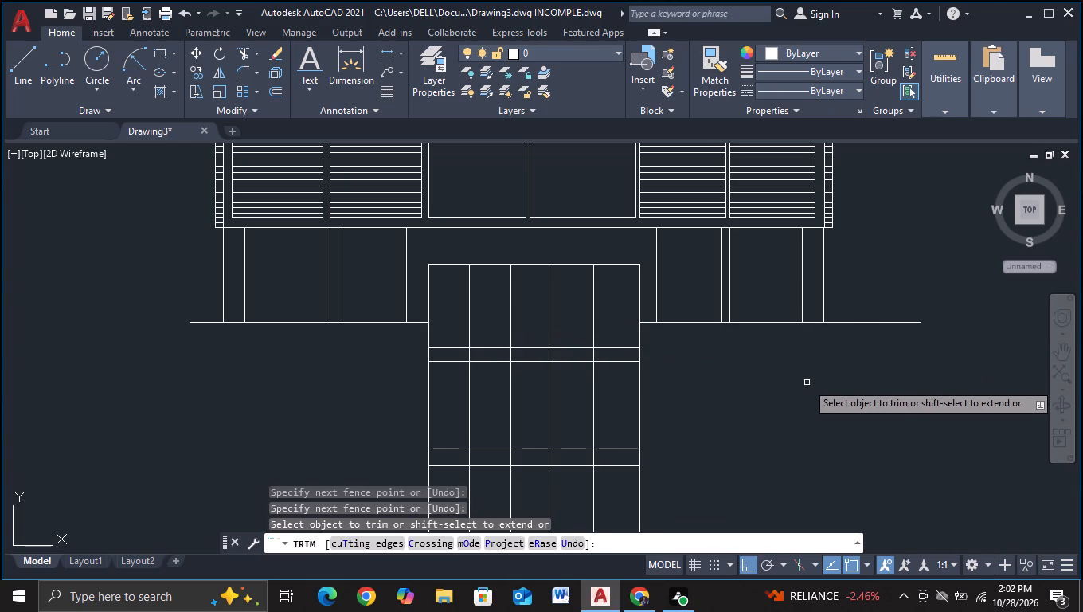
key(Escape)
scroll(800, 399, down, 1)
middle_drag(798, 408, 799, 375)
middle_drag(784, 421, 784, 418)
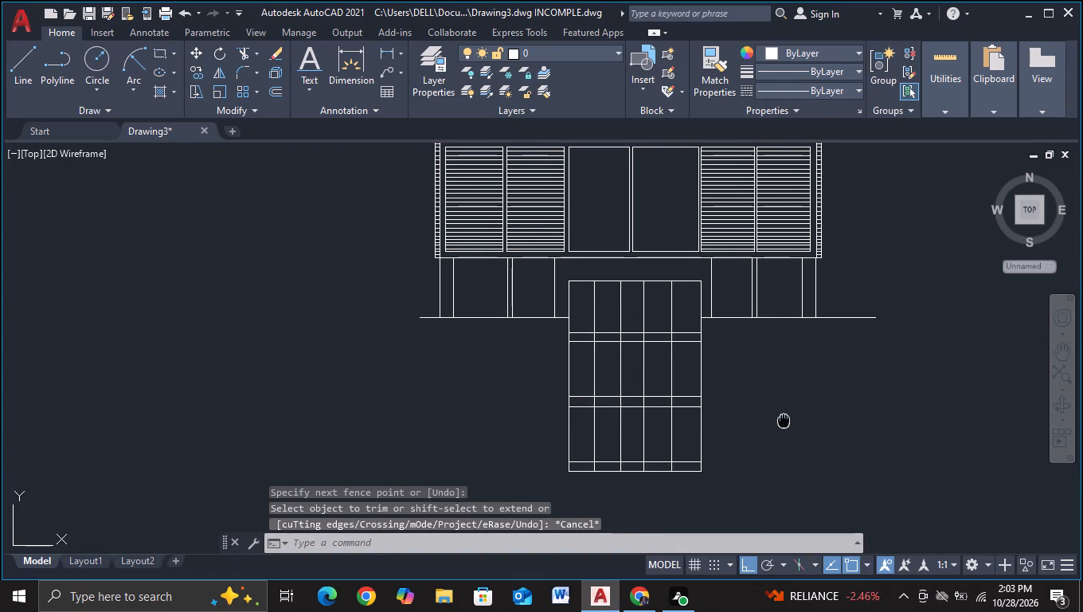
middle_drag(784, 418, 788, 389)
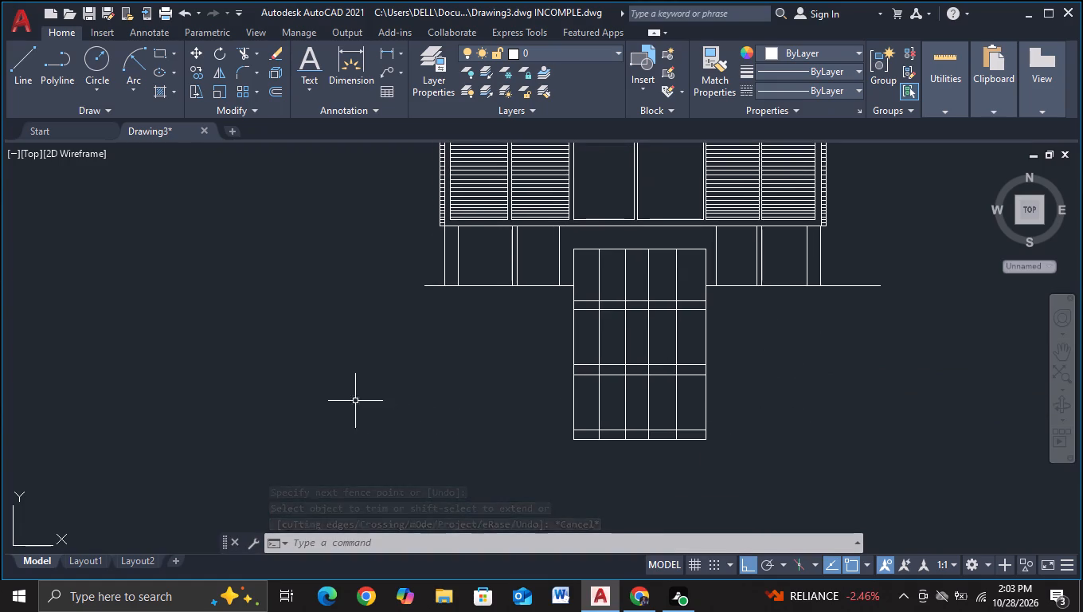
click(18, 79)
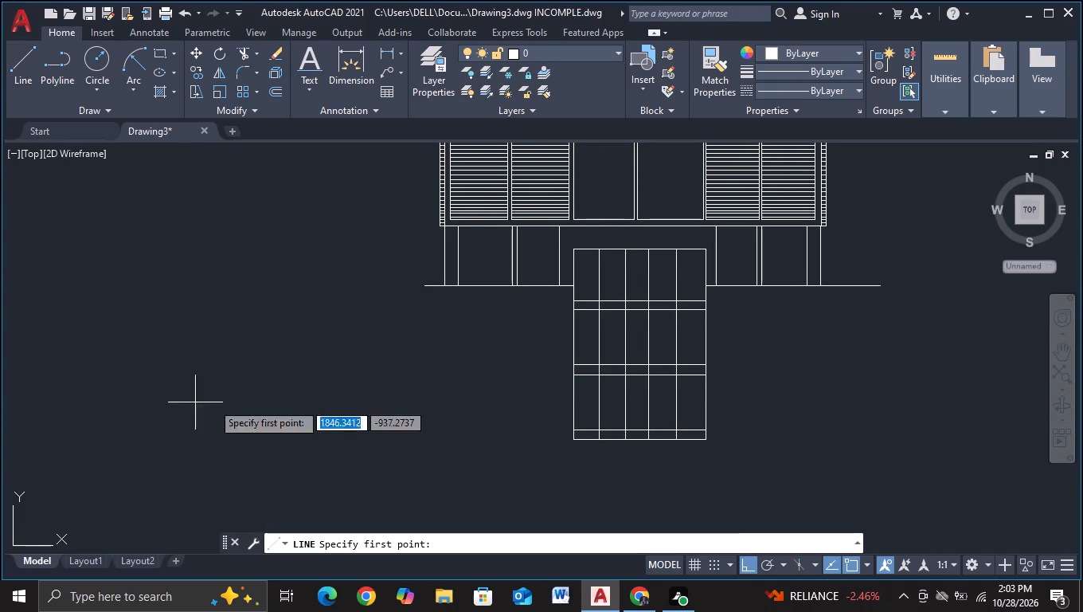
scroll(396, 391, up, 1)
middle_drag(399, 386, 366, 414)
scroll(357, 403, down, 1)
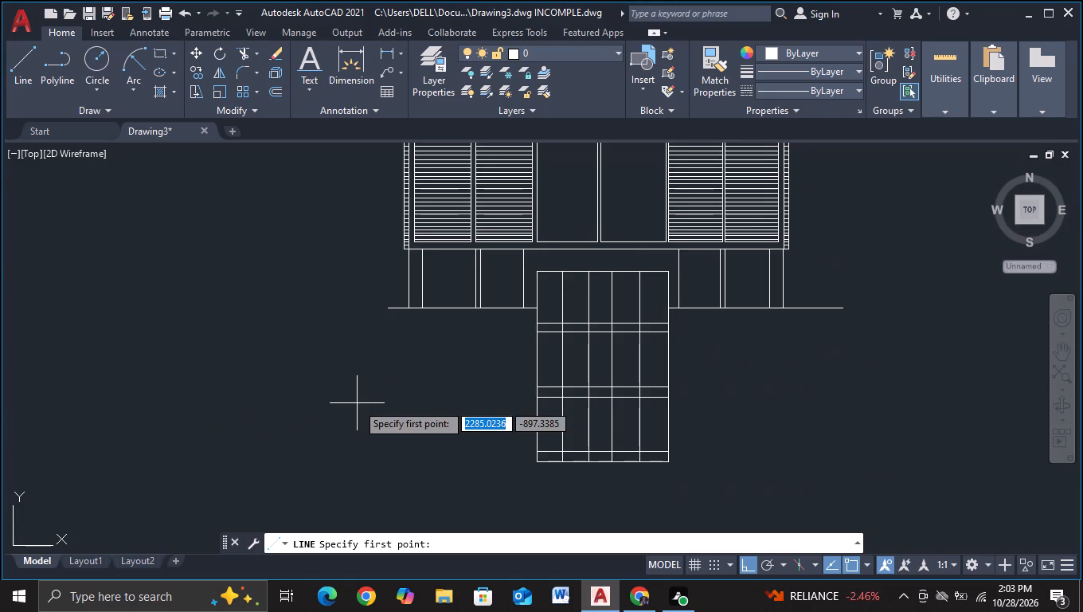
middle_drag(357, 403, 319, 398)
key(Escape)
Draw a vertical line about 191 units long crossing the horizontal line just outside the right leg.
click(18, 84)
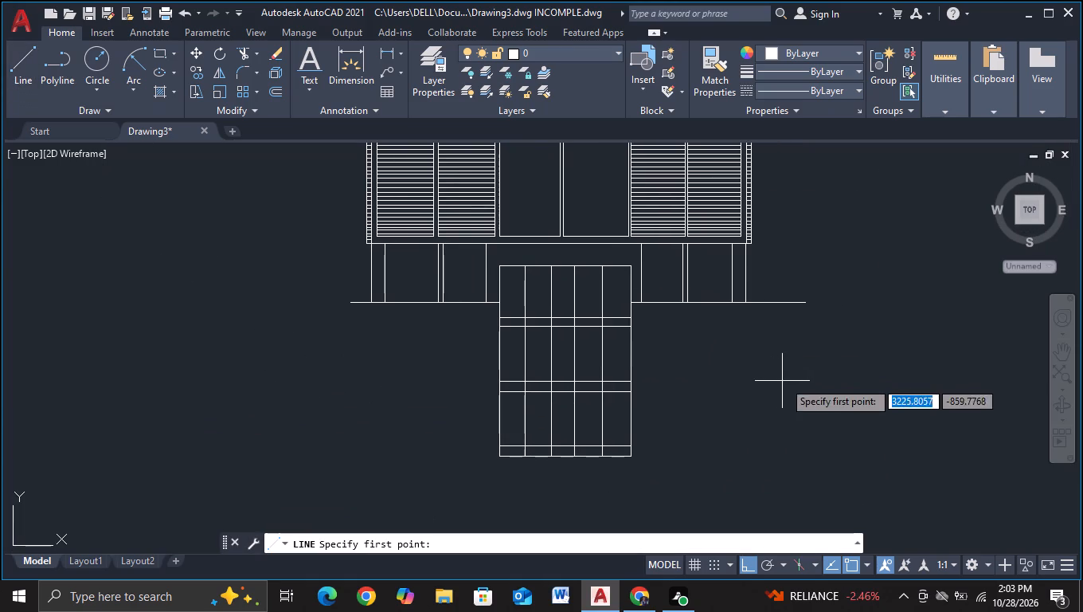
click(778, 280)
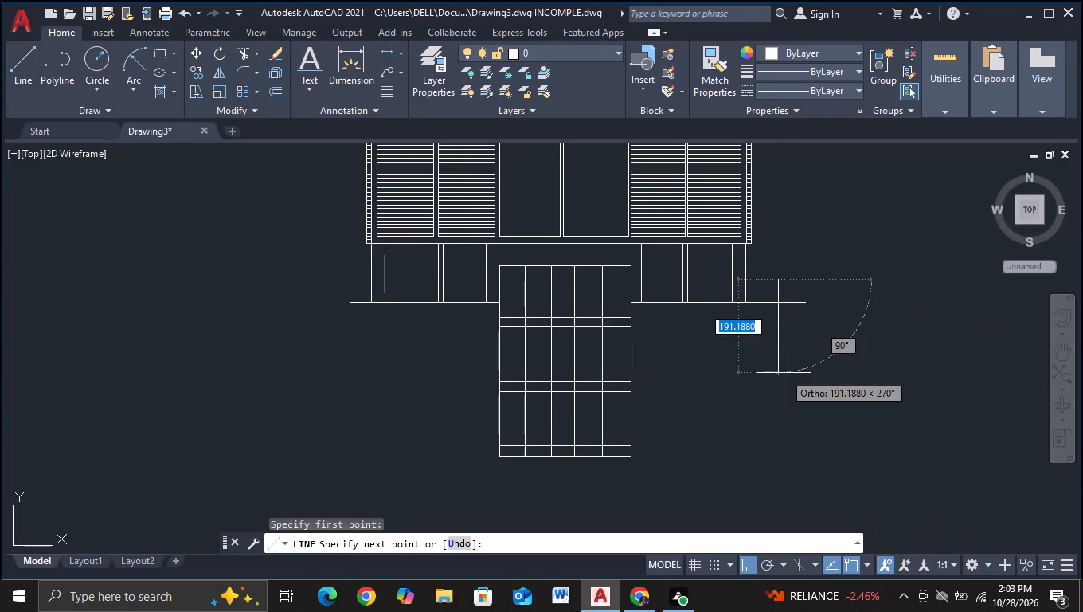
click(784, 373)
key(Escape)
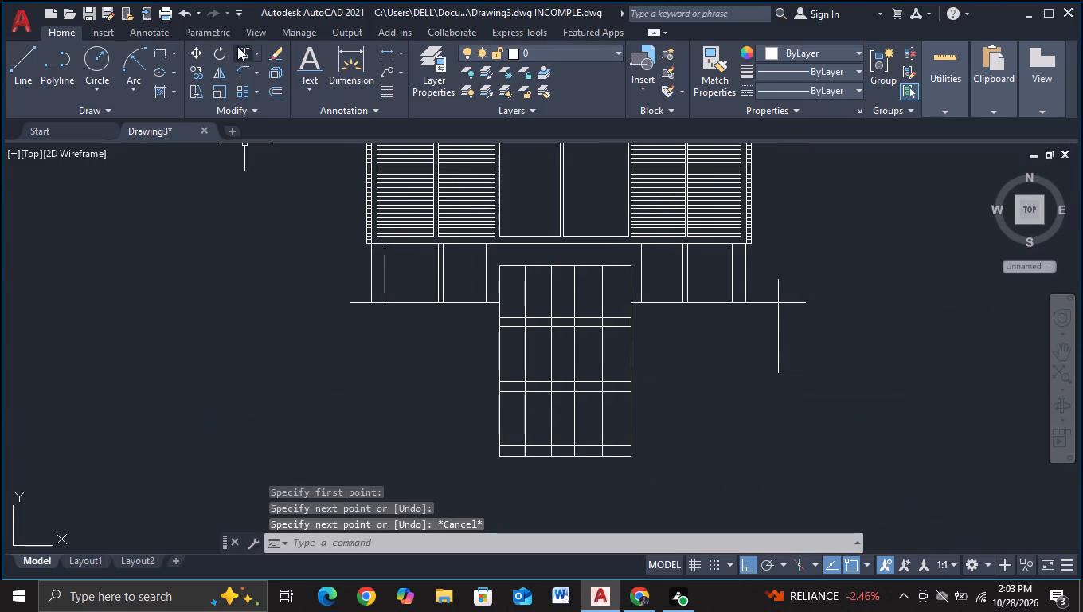
Trim the horizontal line's right overhang back to the vertical line and remove the vertical line.
click(240, 46)
click(779, 284)
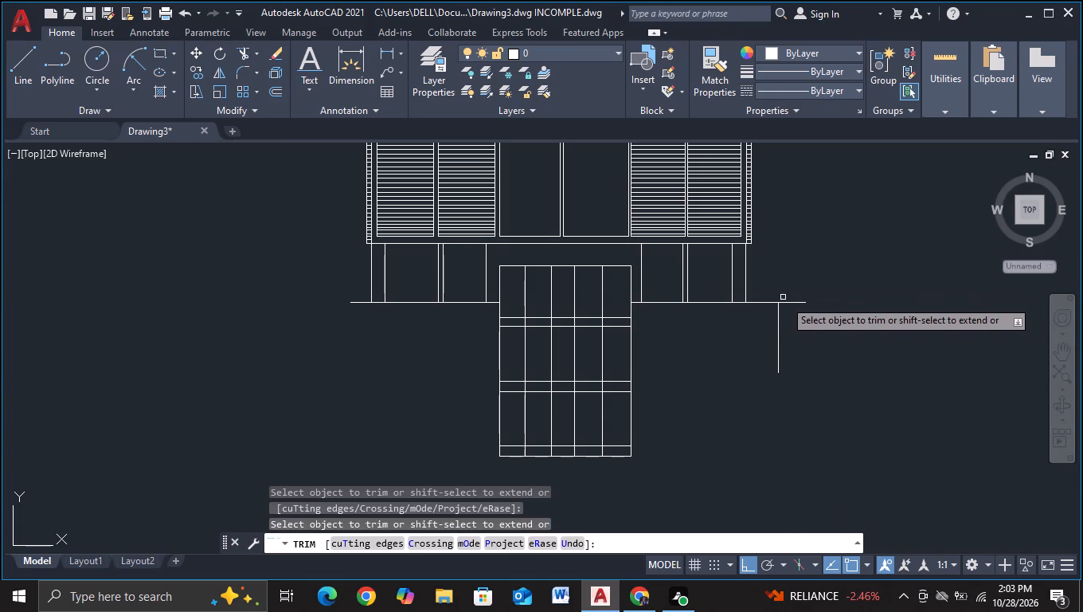
click(787, 304)
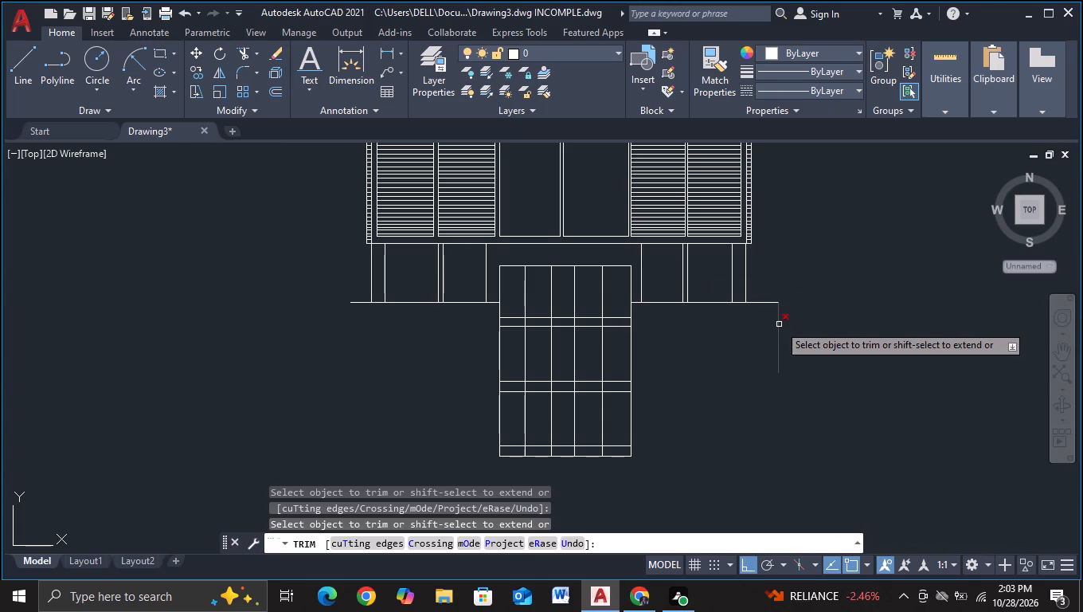
click(779, 324)
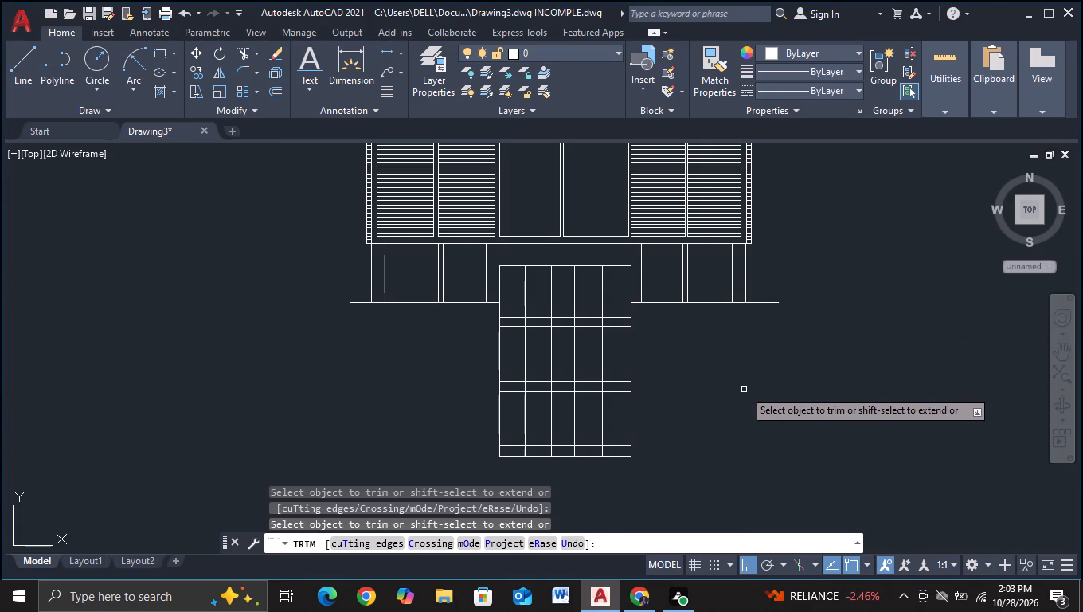
key(Escape)
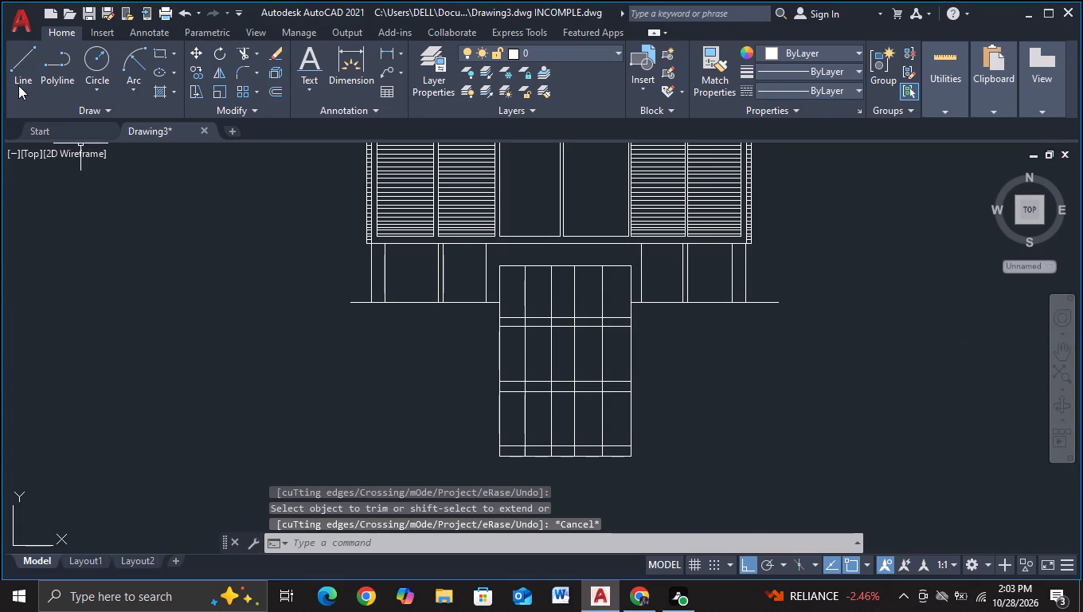
Extend the horizontal base line outward with a short line from its left end.
click(18, 85)
click(357, 306)
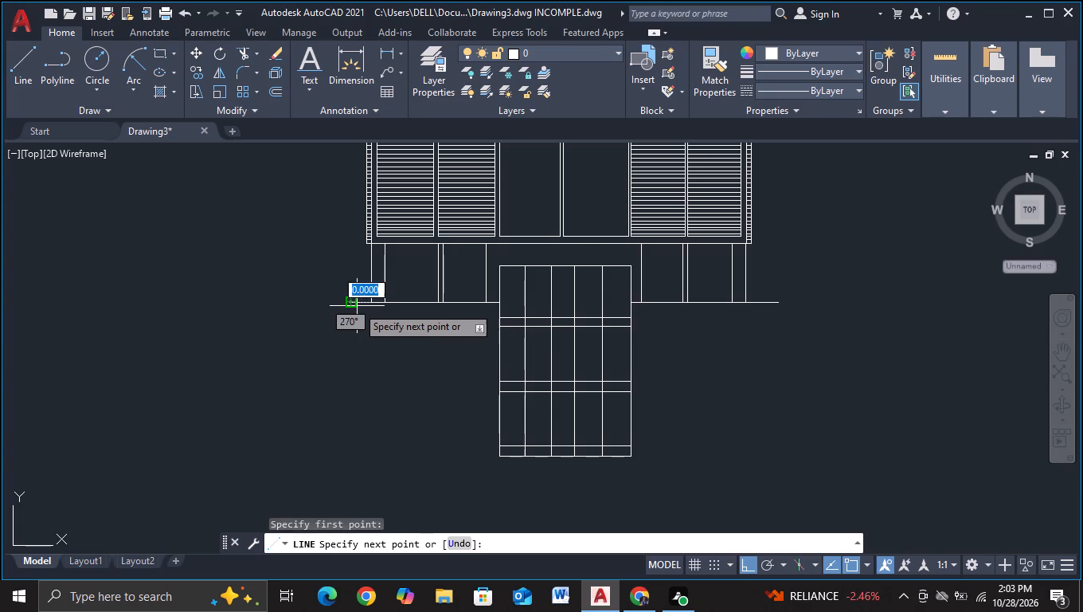
scroll(354, 306, up, 2)
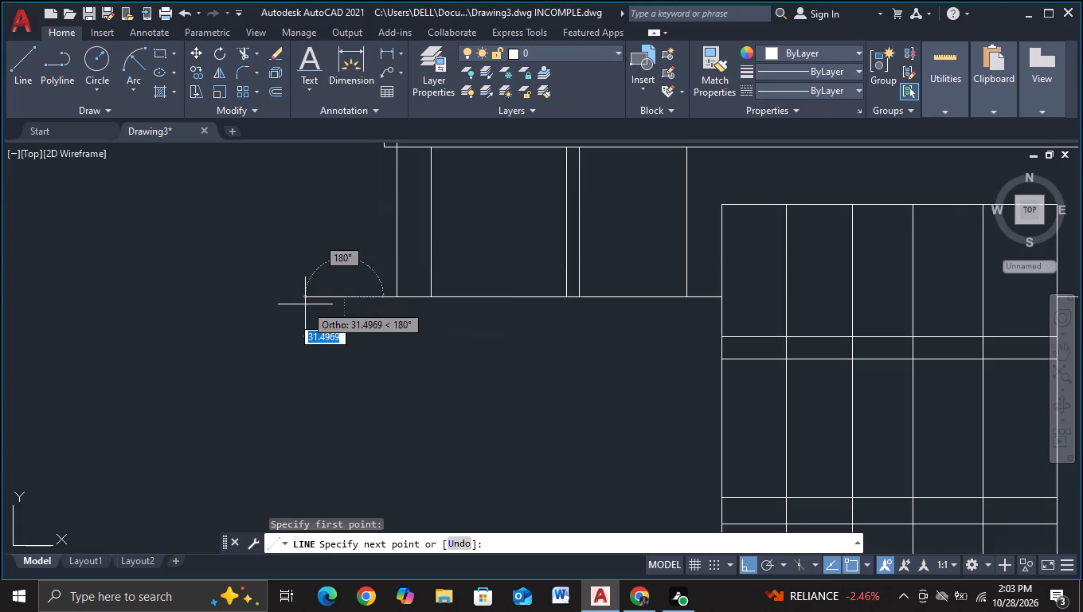
click(315, 304)
key(Escape)
scroll(316, 385, down, 2)
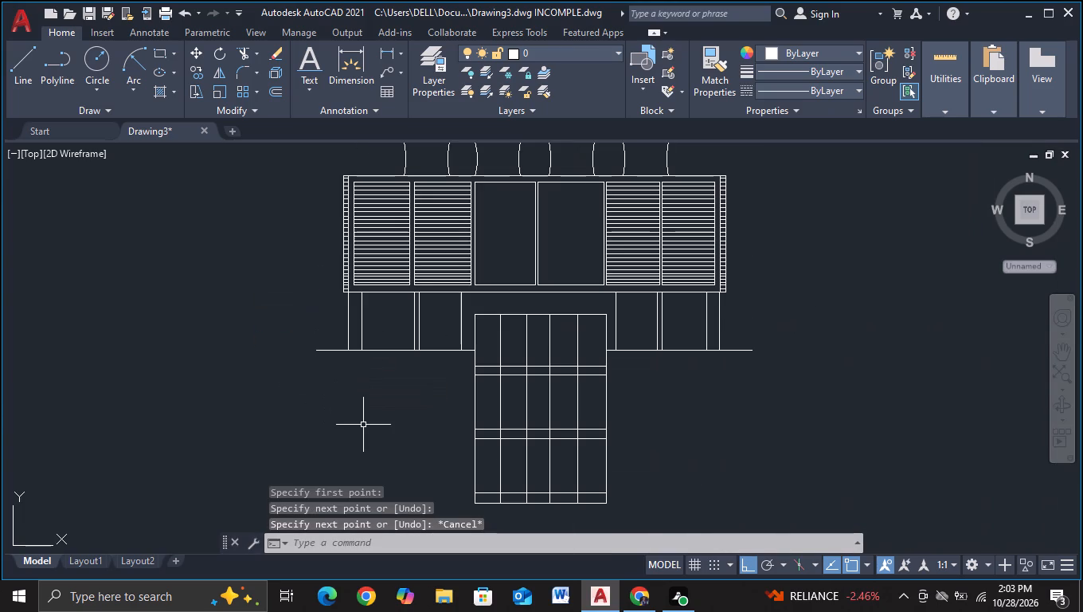
Outline a band under the horizontal base line, about 51 units deep and 901 units long, closing it at the base line's right end.
middle_drag(365, 426, 350, 413)
click(18, 71)
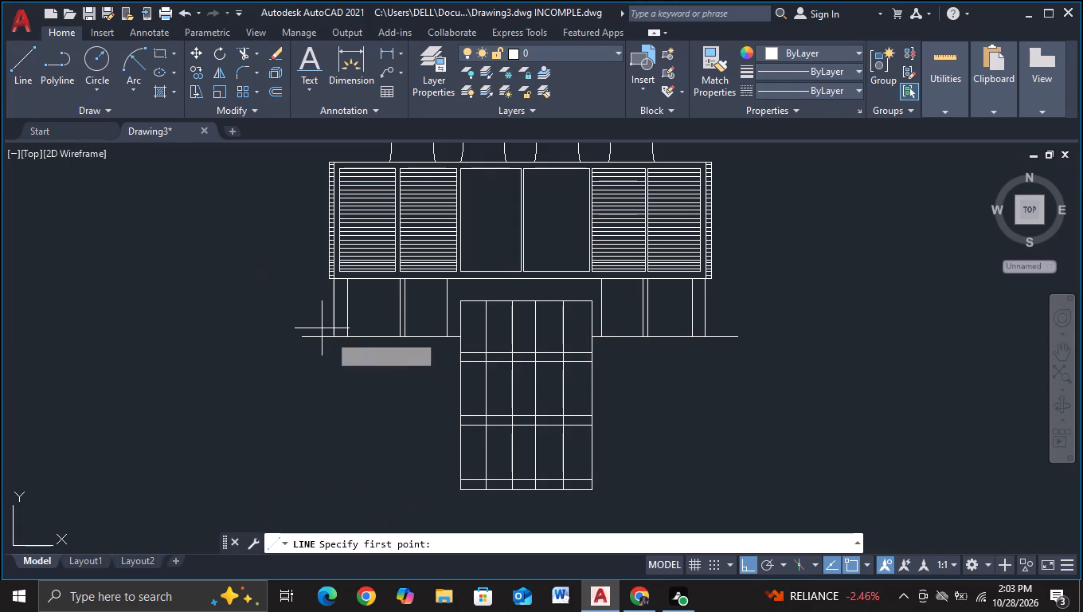
click(307, 342)
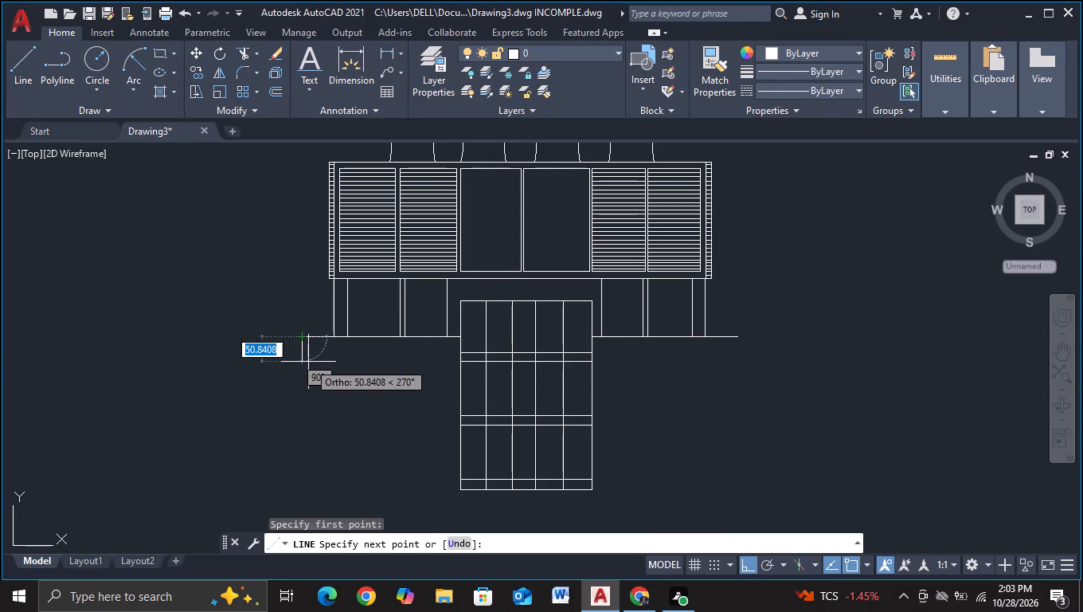
click(308, 362)
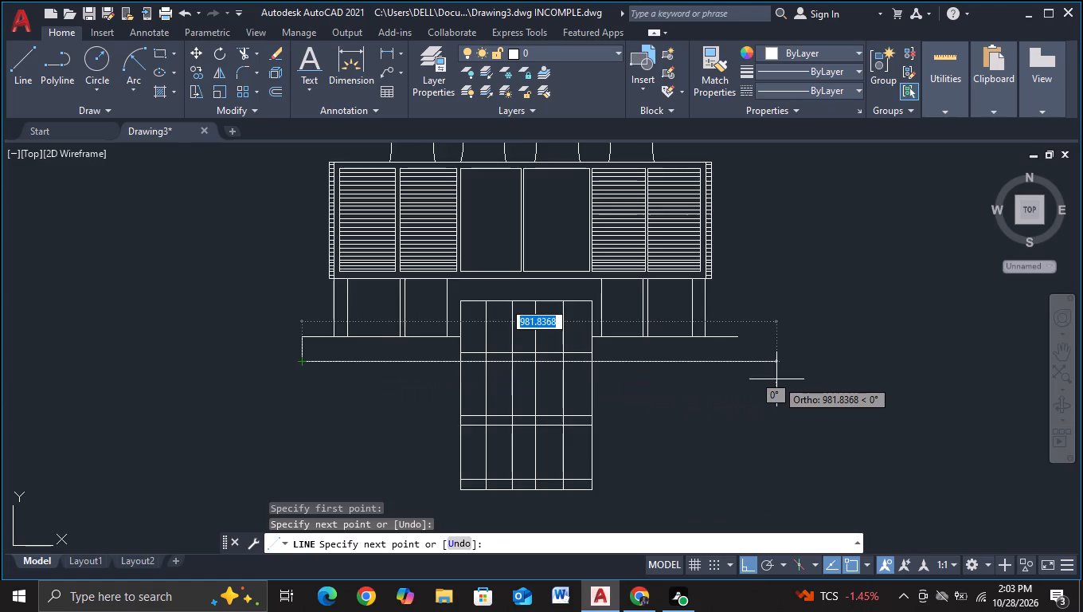
scroll(776, 379, up, 3)
middle_drag(599, 367, 831, 348)
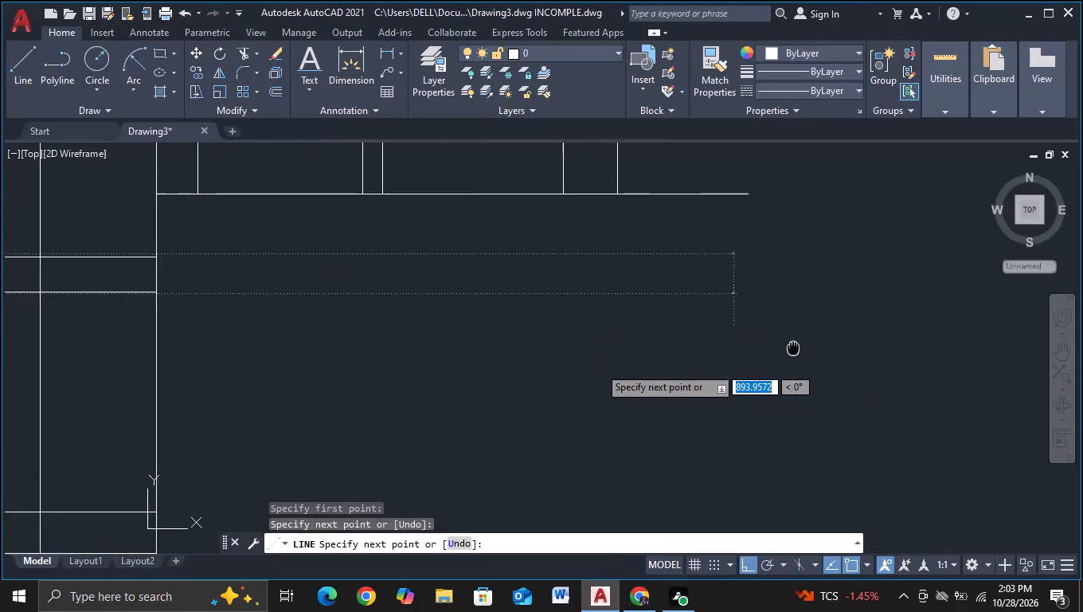
middle_drag(831, 348, 889, 357)
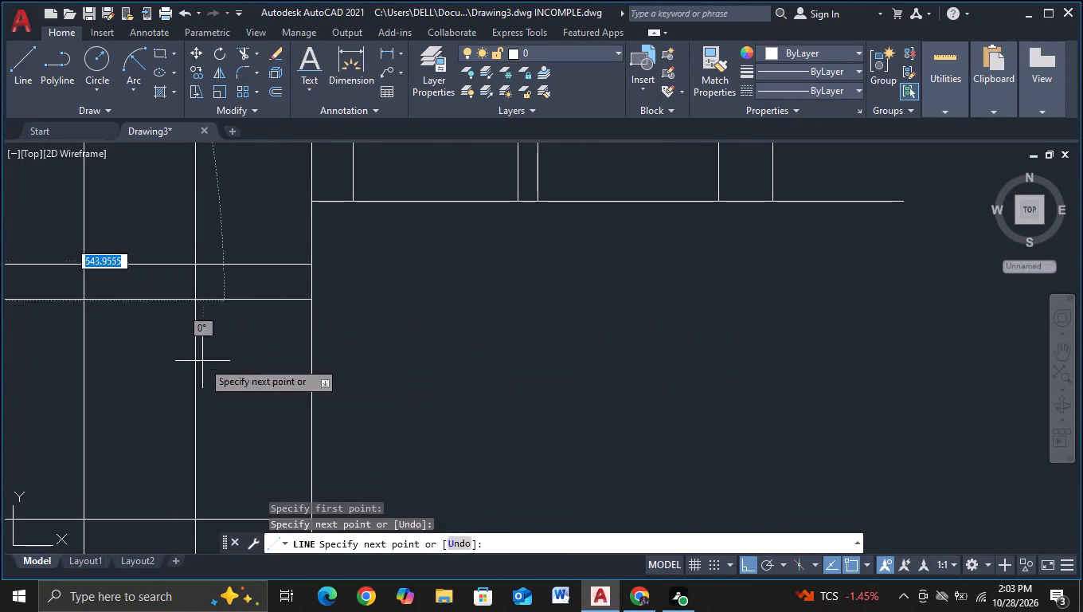
middle_drag(911, 344, 872, 348)
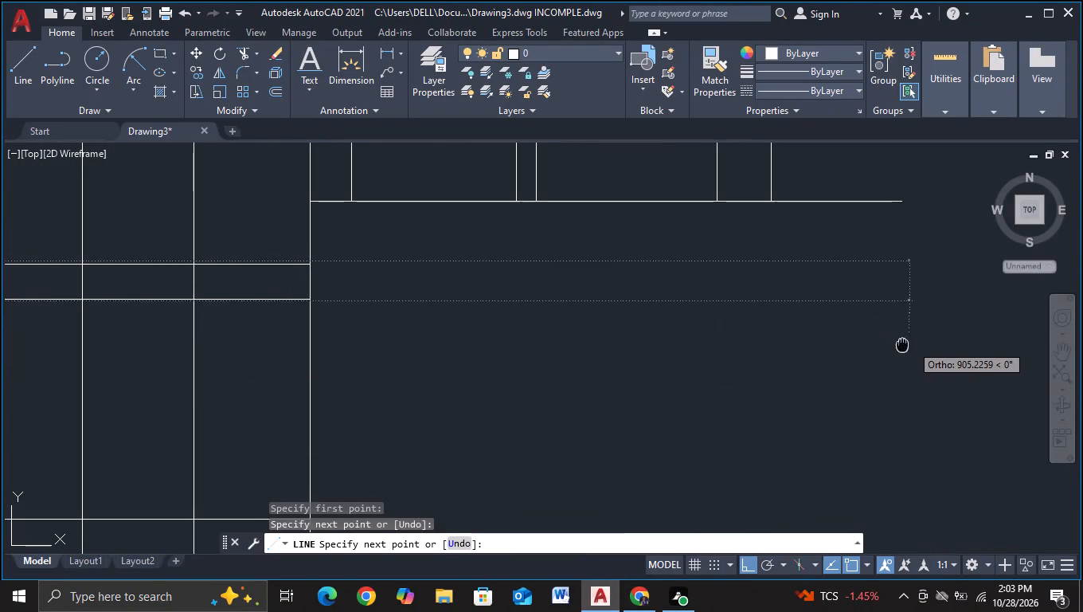
middle_drag(872, 348, 712, 394)
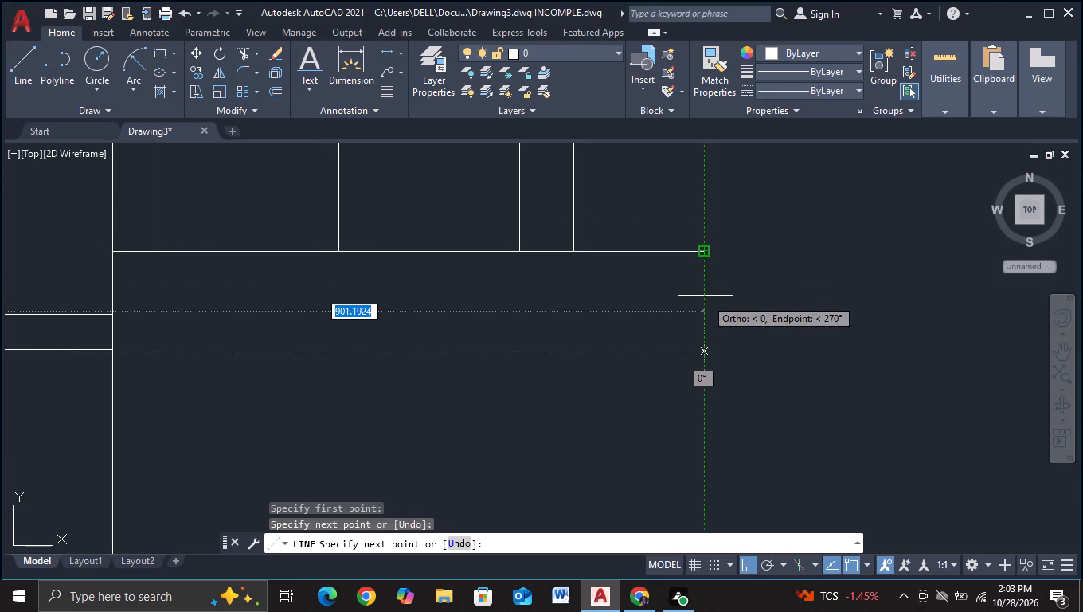
click(704, 352)
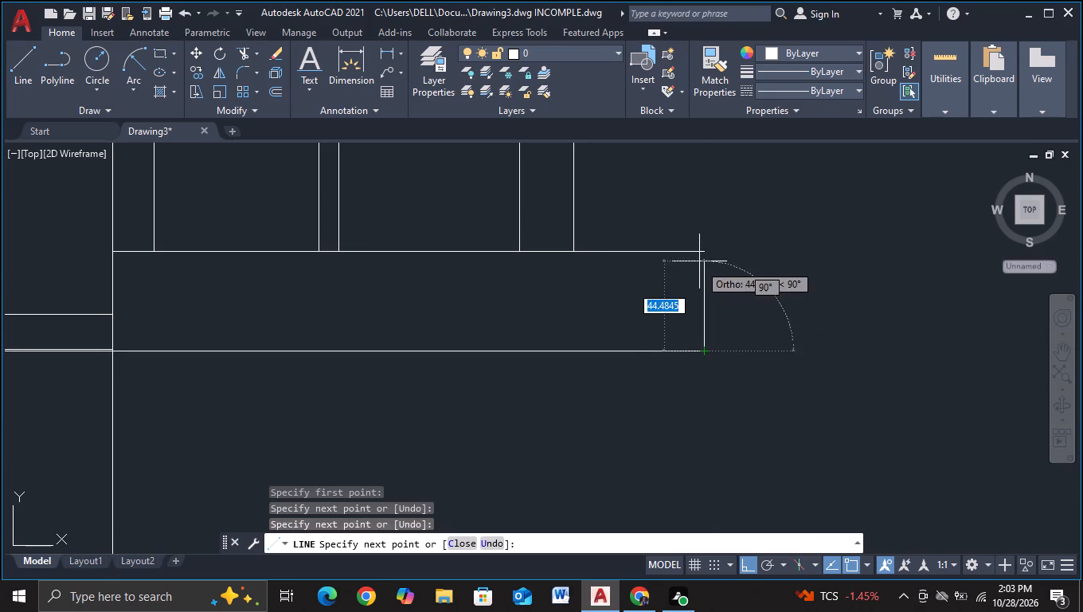
click(705, 251)
key(Escape)
Trim the band's bottom line out of all five strips of the gridded rectangle.
middle_drag(508, 310, 828, 296)
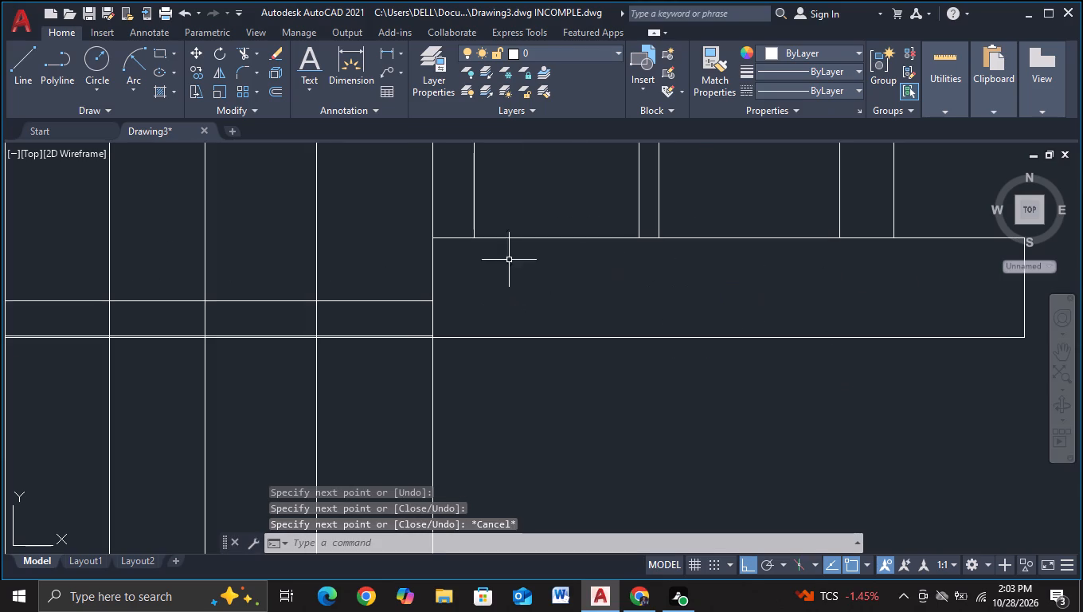
click(237, 53)
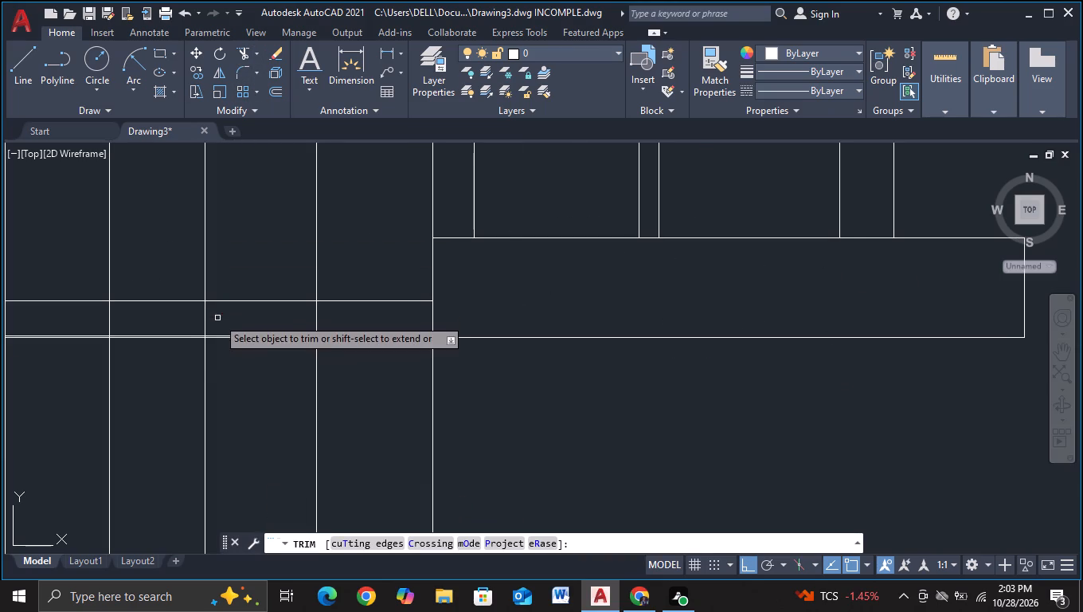
middle_drag(149, 316, 350, 277)
scroll(166, 311, up, 2)
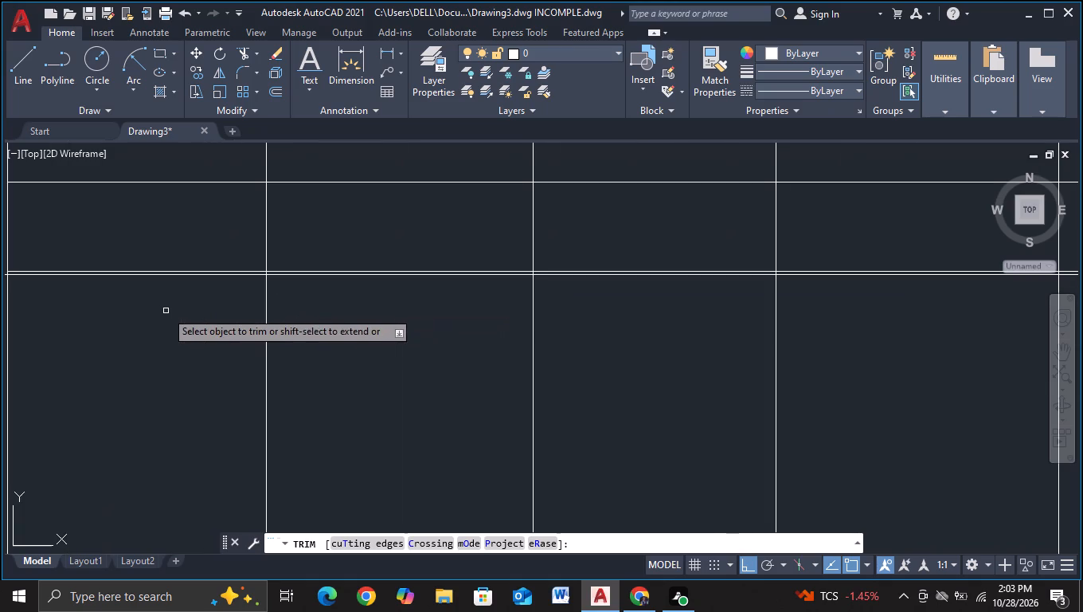
click(201, 275)
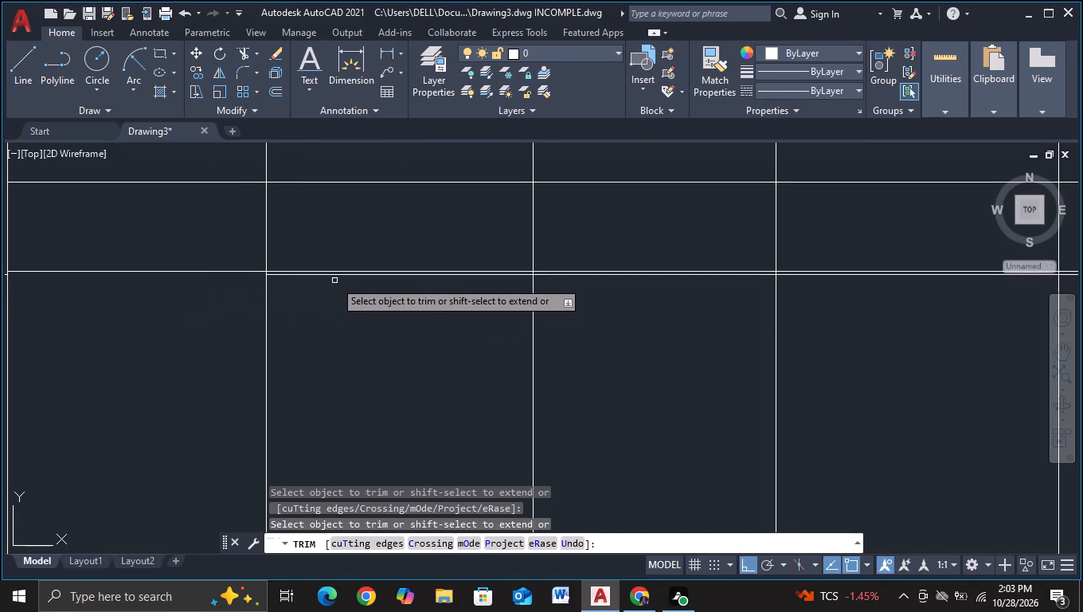
click(334, 277)
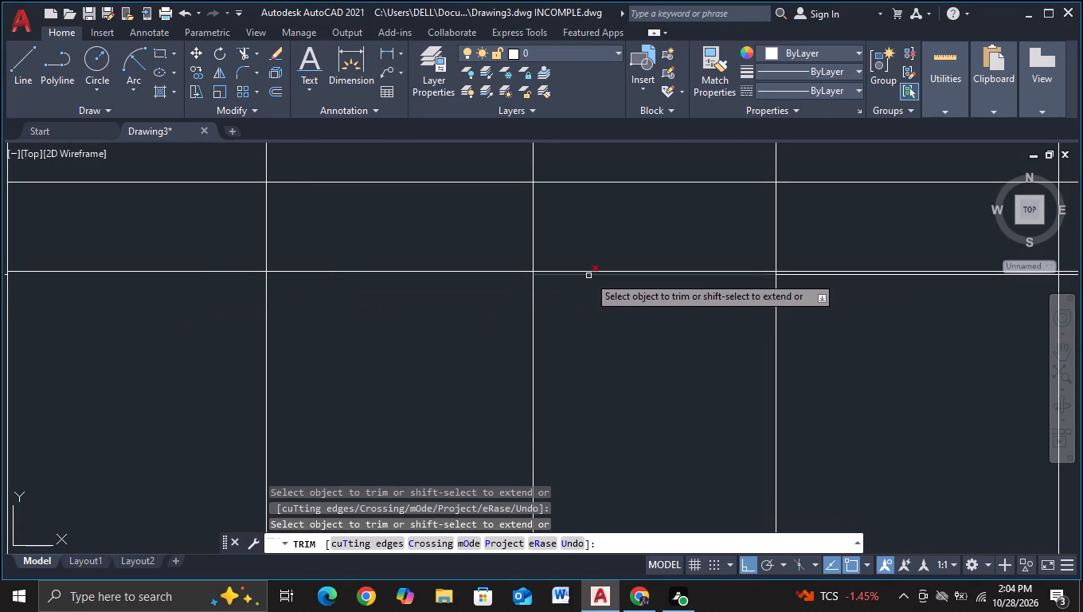
click(588, 276)
click(886, 277)
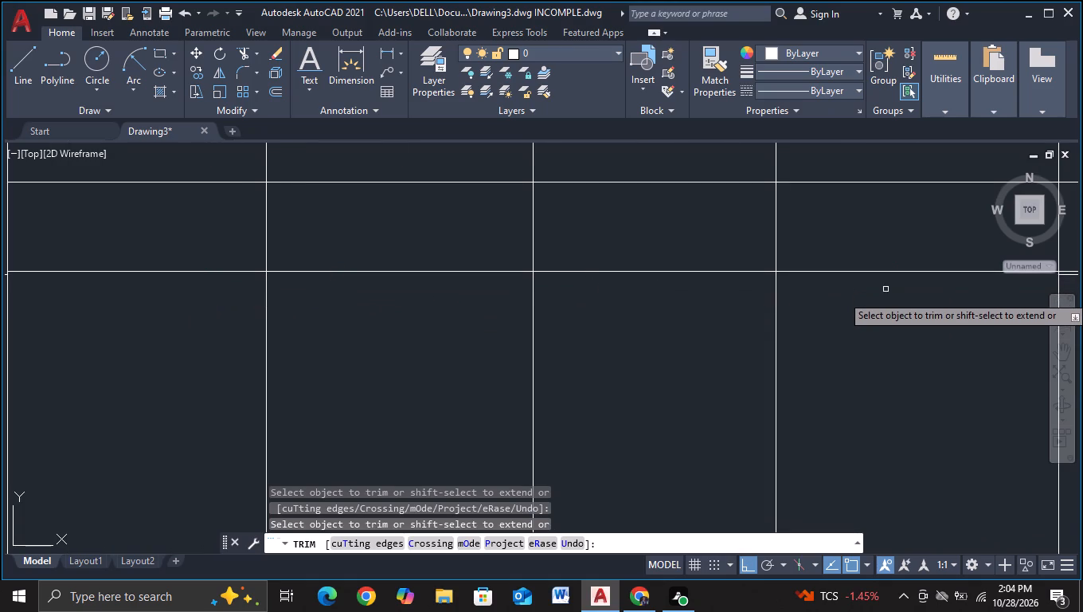
scroll(885, 365, down, 1)
middle_drag(885, 368, 425, 400)
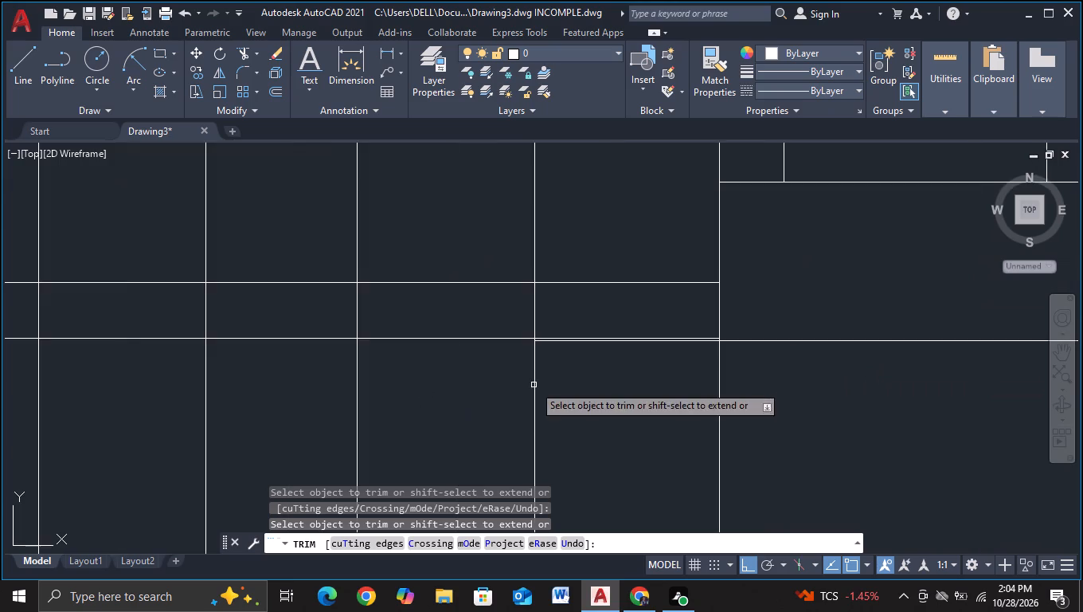
scroll(536, 380, up, 1)
click(557, 320)
key(Escape)
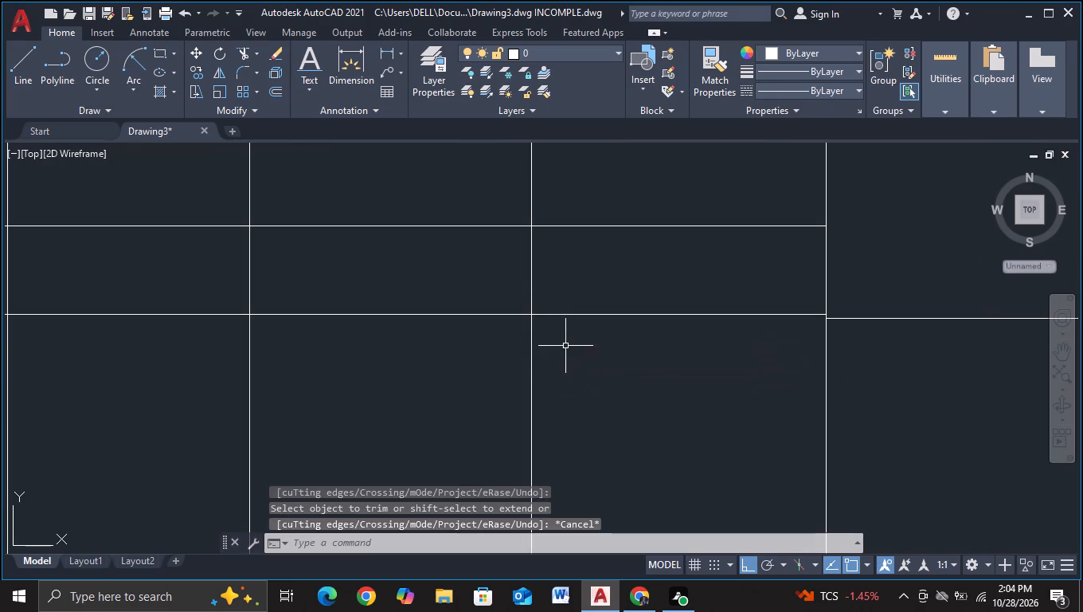
Draw a second, thinner band about 901 units long directly beneath the first, from its bottom-left corner to its bottom-right corner.
scroll(568, 352, down, 5)
middle_drag(652, 453, 690, 405)
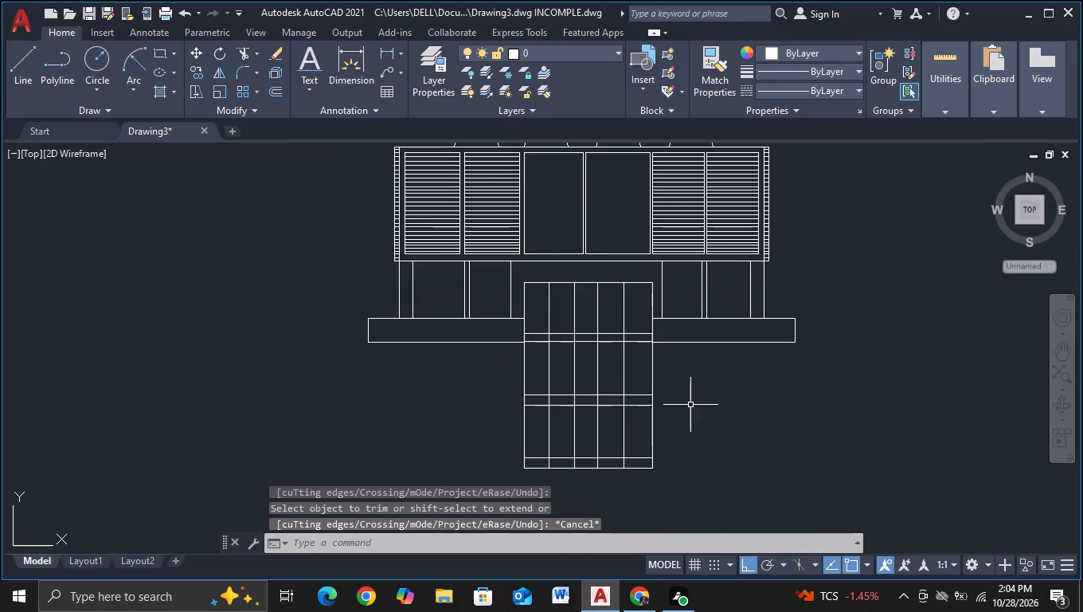
middle_drag(690, 405, 683, 407)
middle_drag(688, 437, 689, 366)
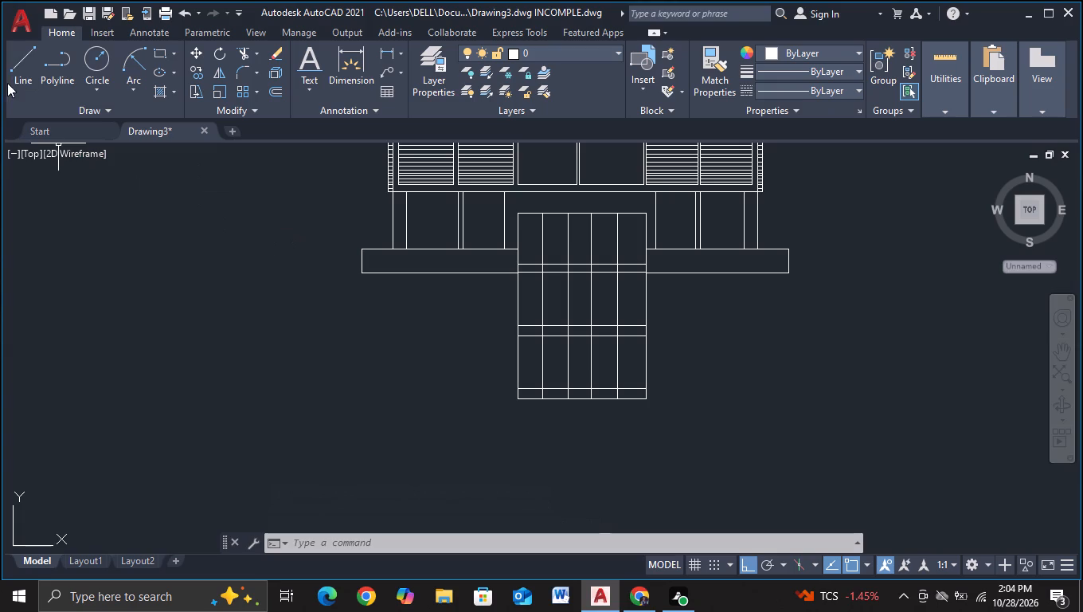
click(15, 80)
scroll(206, 297, up, 2)
middle_drag(310, 306, 18, 378)
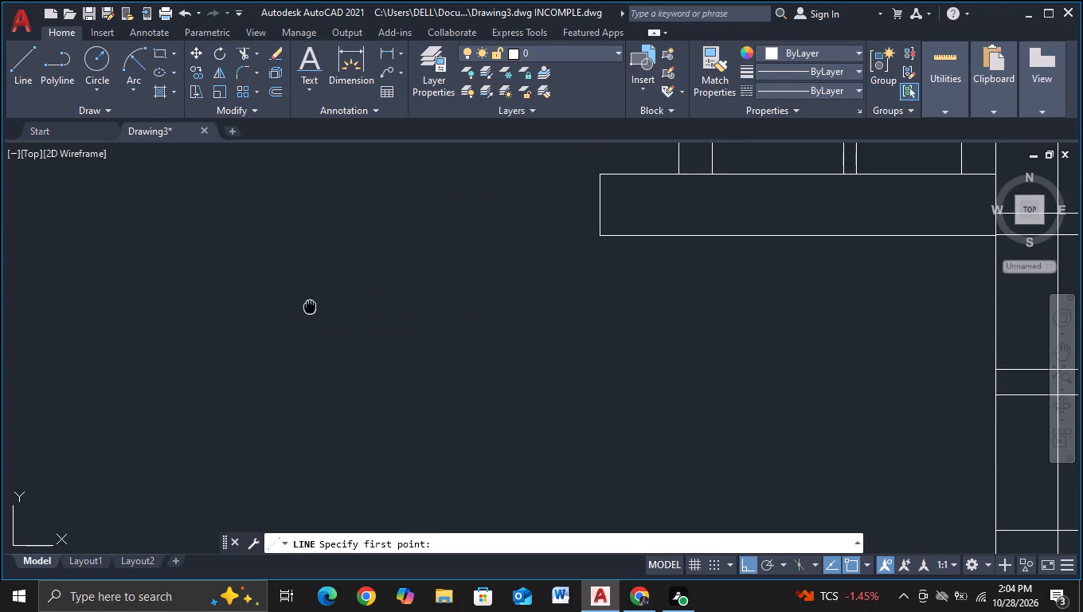
click(305, 307)
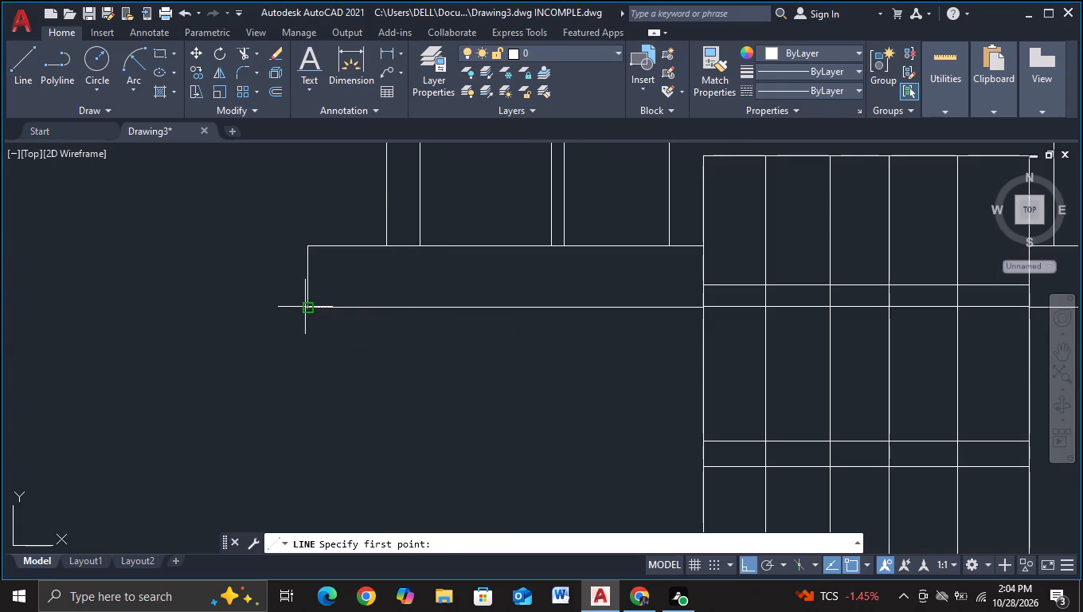
click(304, 322)
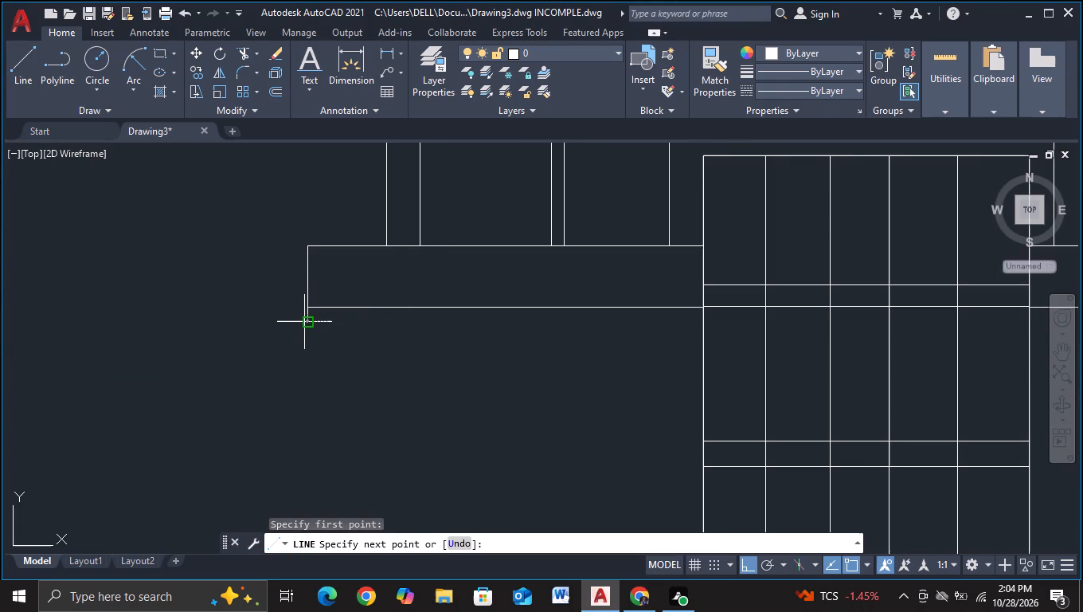
middle_drag(532, 340, 267, 365)
middle_drag(586, 379, 119, 355)
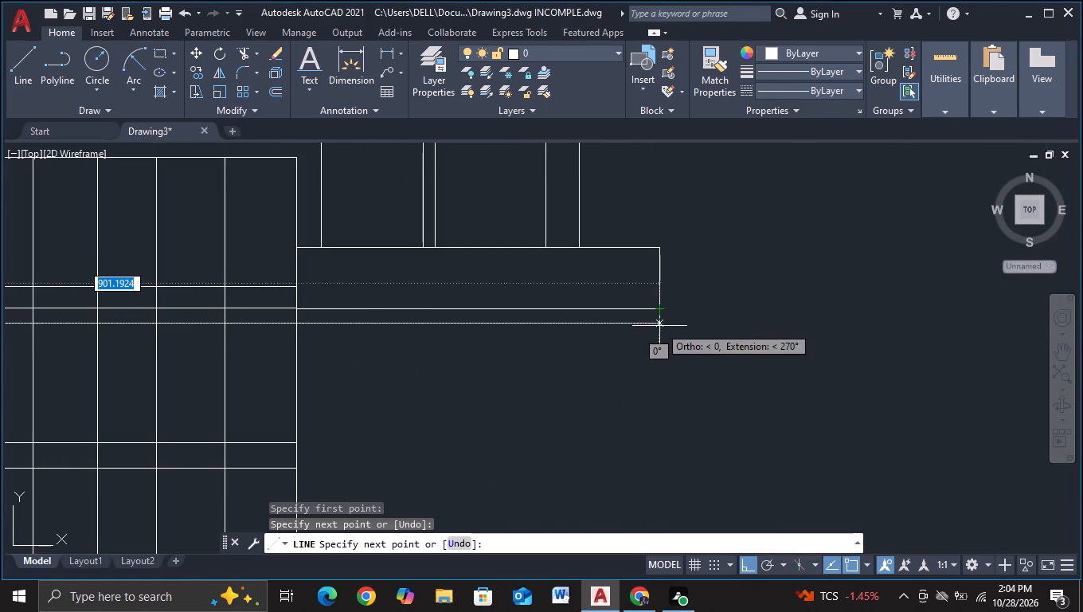
click(659, 326)
click(659, 313)
key(Escape)
Trim the thin band's bottom line out of all five strips of the gridded rectangle.
middle_drag(435, 408, 783, 387)
click(237, 49)
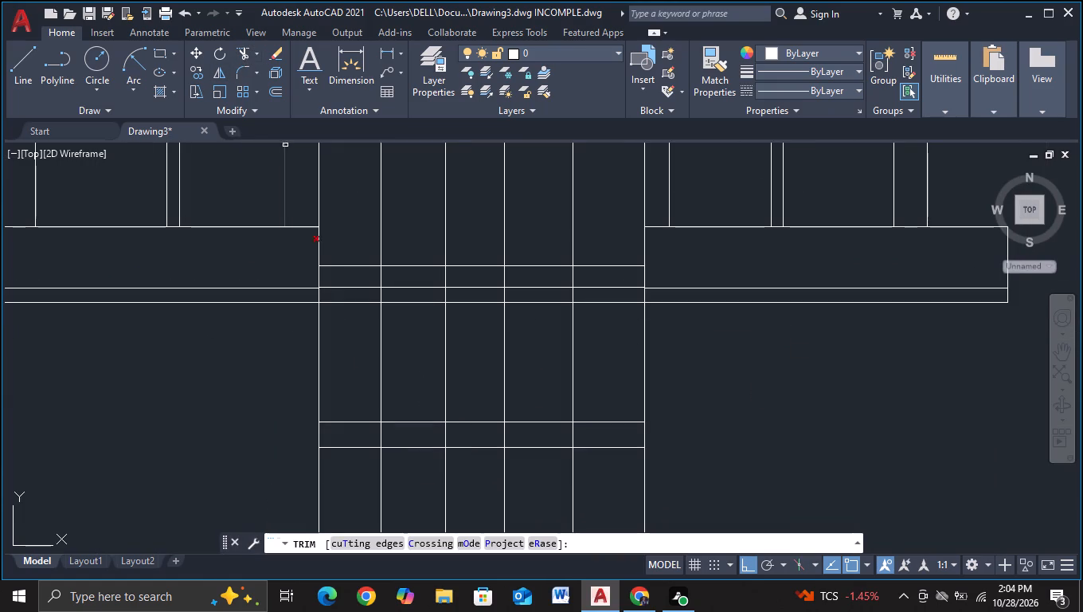
click(347, 301)
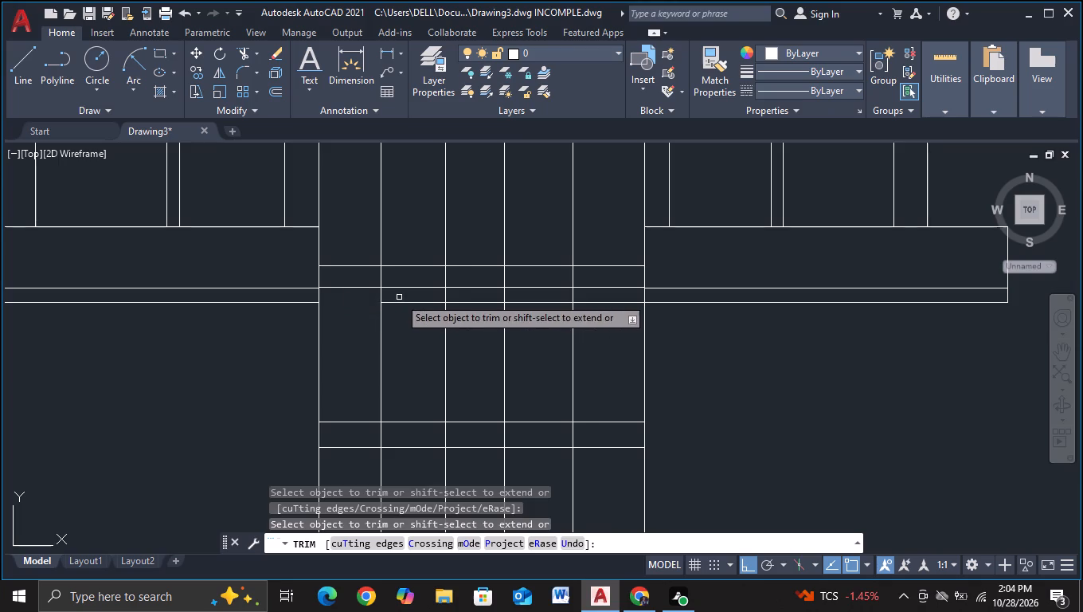
click(399, 297)
click(398, 311)
click(487, 300)
click(481, 337)
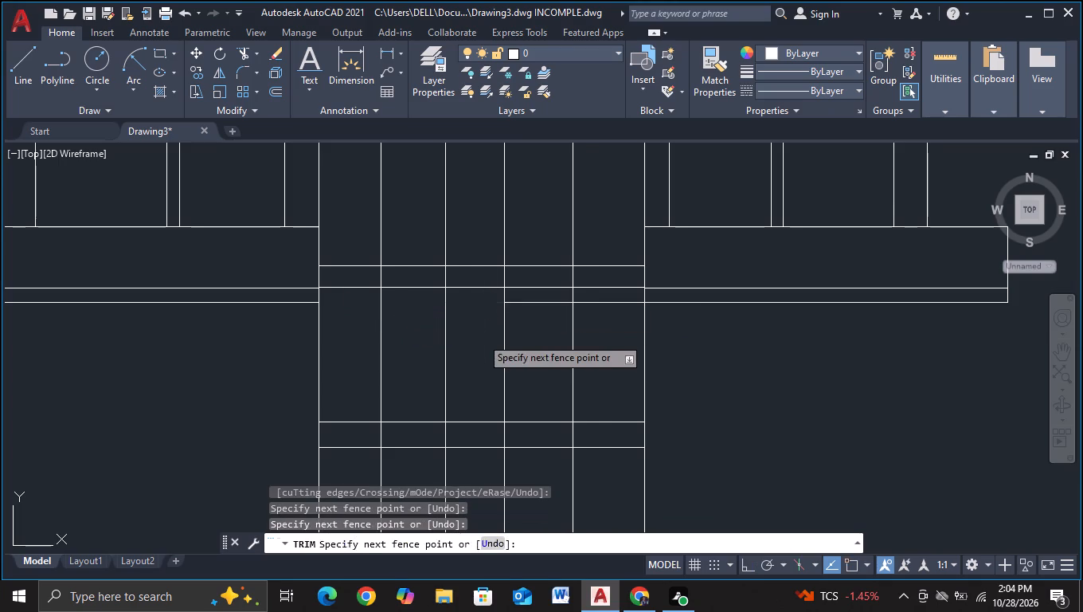
click(550, 294)
click(546, 320)
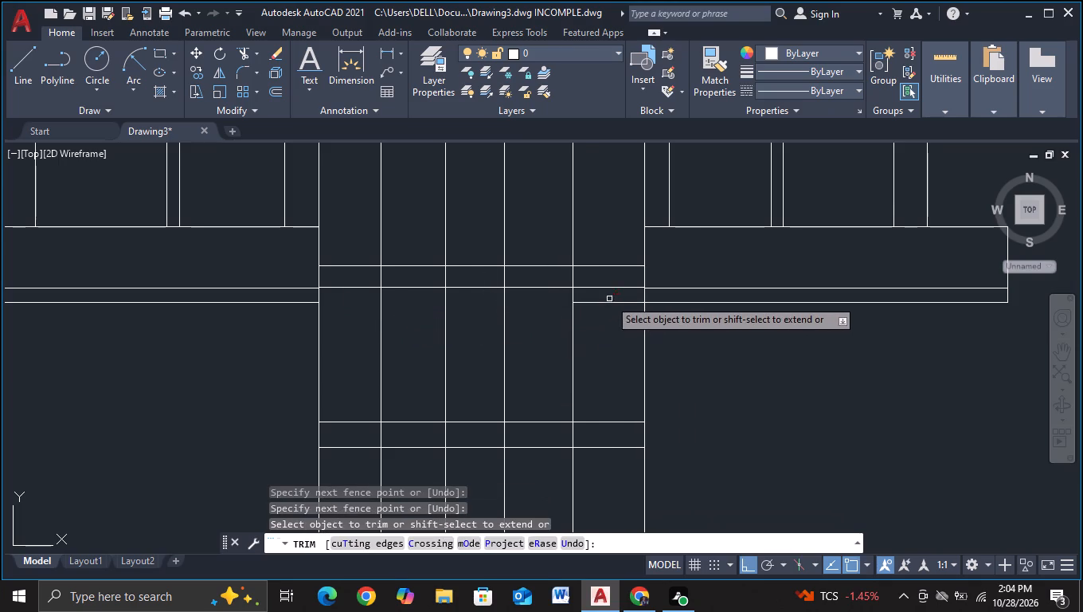
click(609, 299)
click(608, 320)
key(Escape)
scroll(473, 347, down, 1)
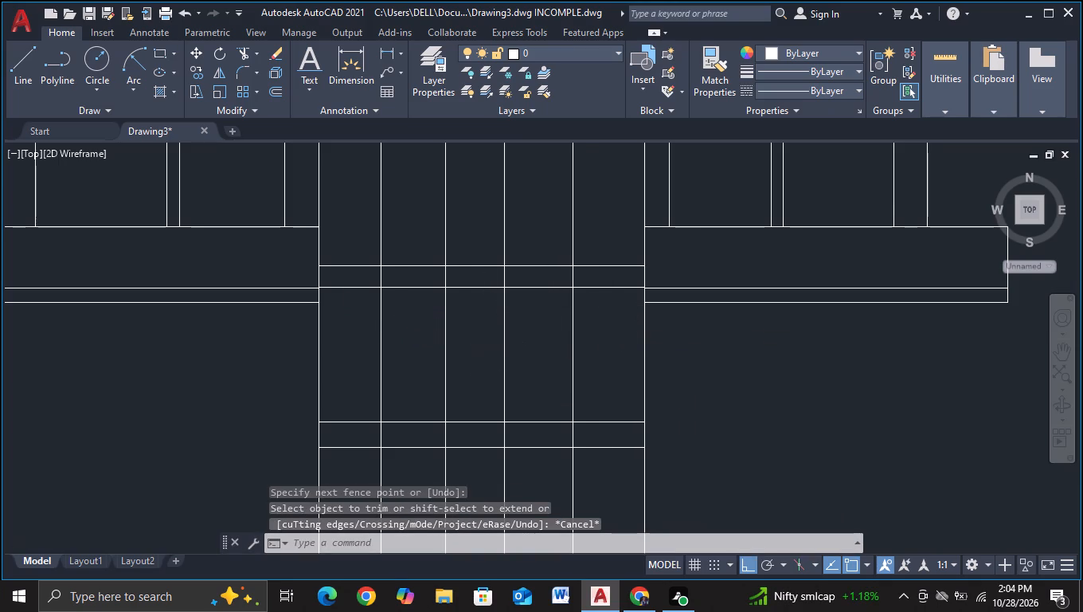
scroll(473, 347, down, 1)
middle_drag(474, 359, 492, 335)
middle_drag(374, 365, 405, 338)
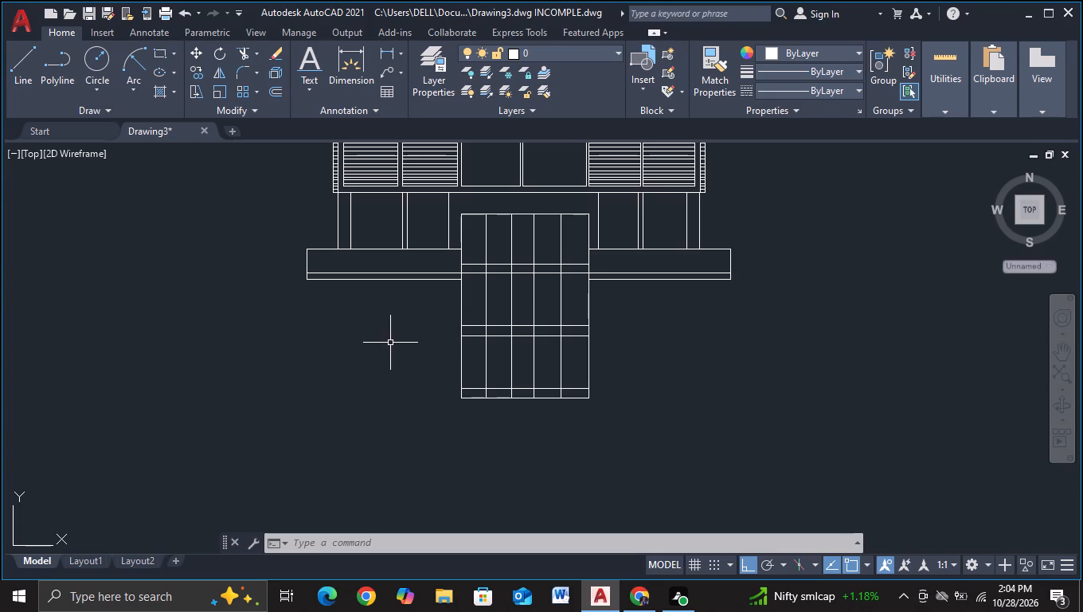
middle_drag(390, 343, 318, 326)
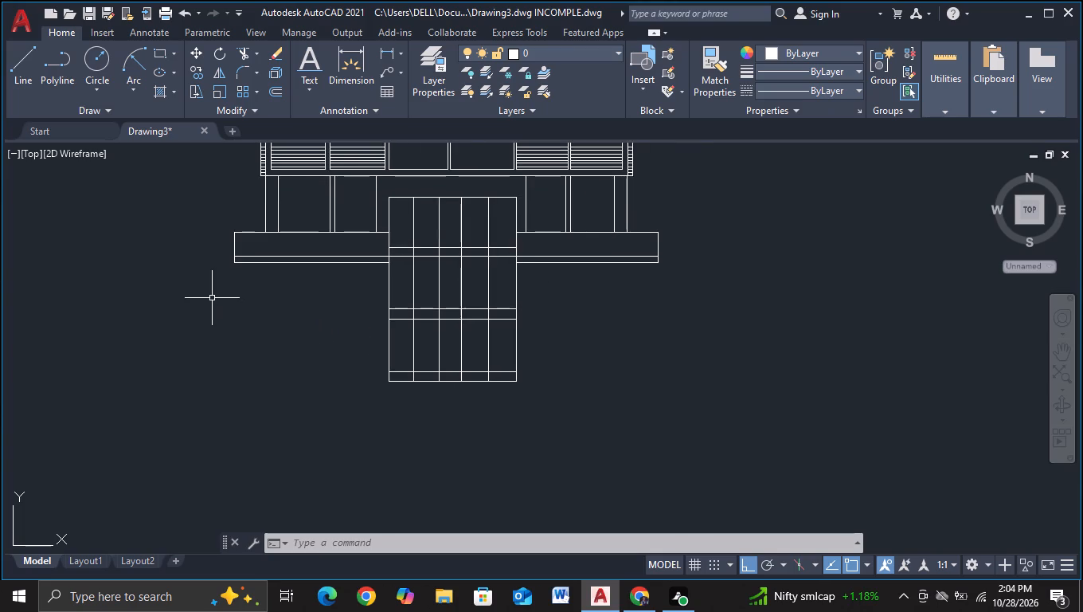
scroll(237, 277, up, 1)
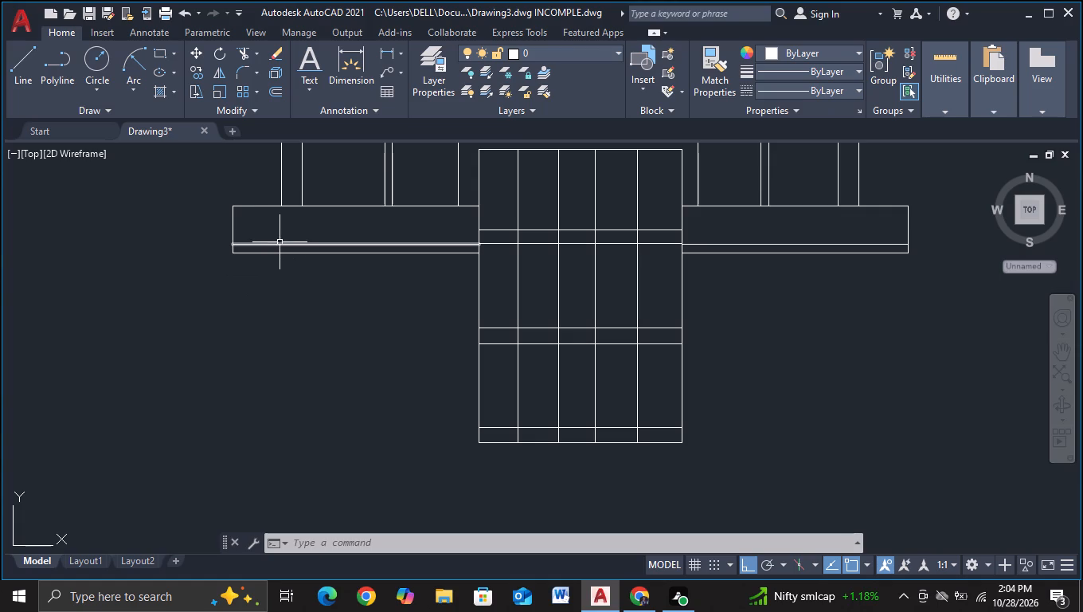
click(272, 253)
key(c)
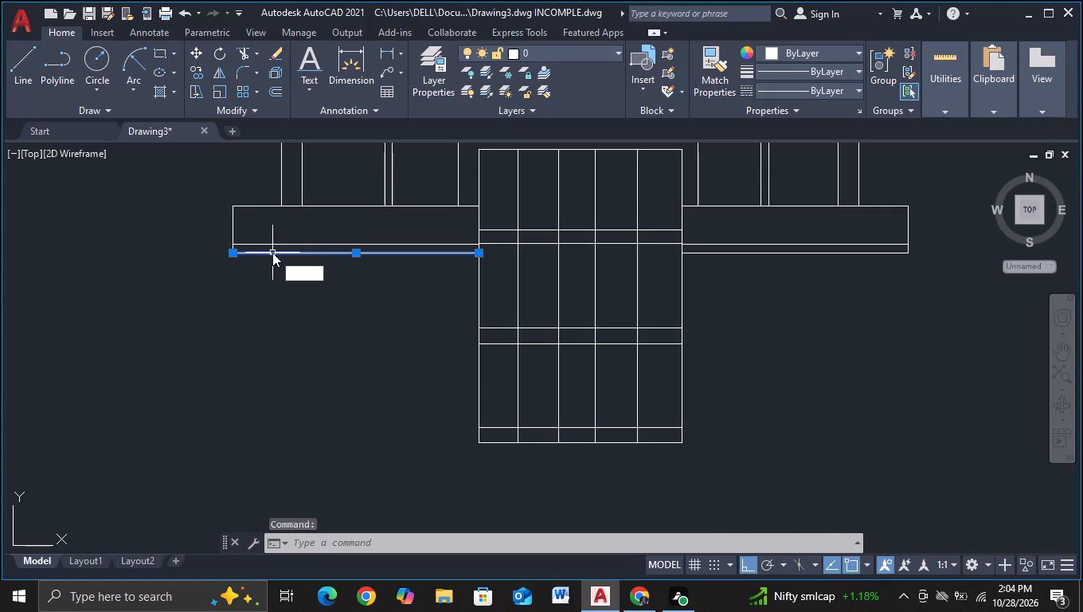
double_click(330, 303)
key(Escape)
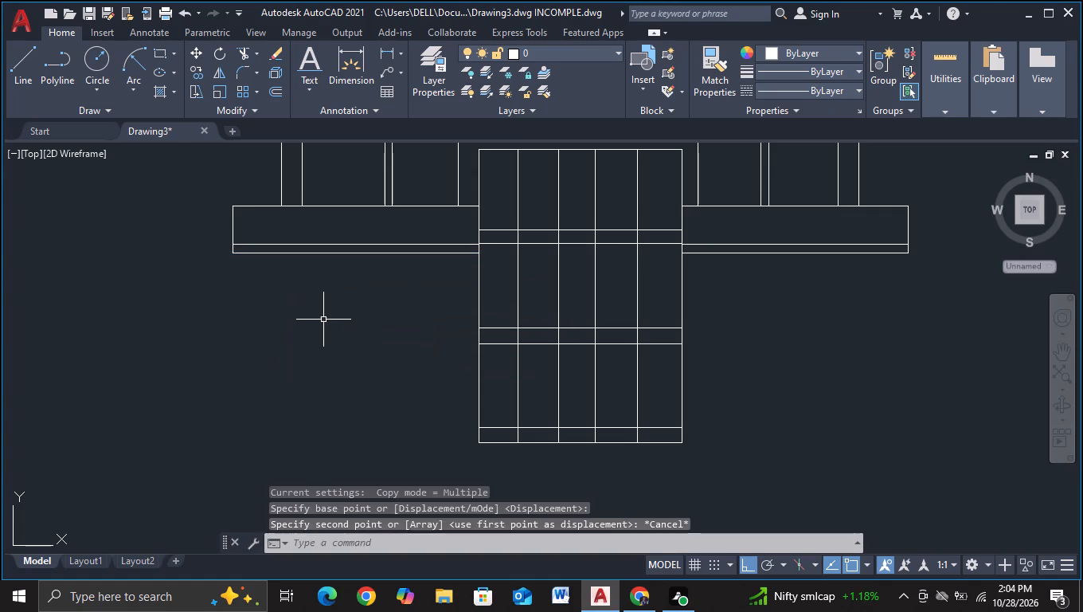
Copy the thin band's two bottom line segments straight down three times, at about 13, 50 and 105 units.
click(330, 253)
click(755, 254)
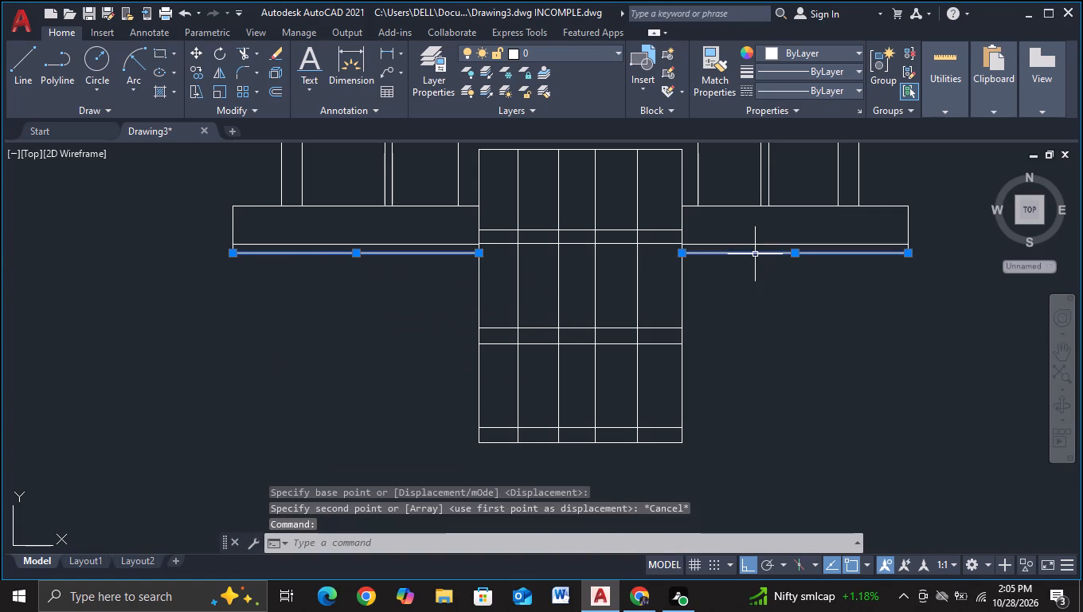
click(345, 328)
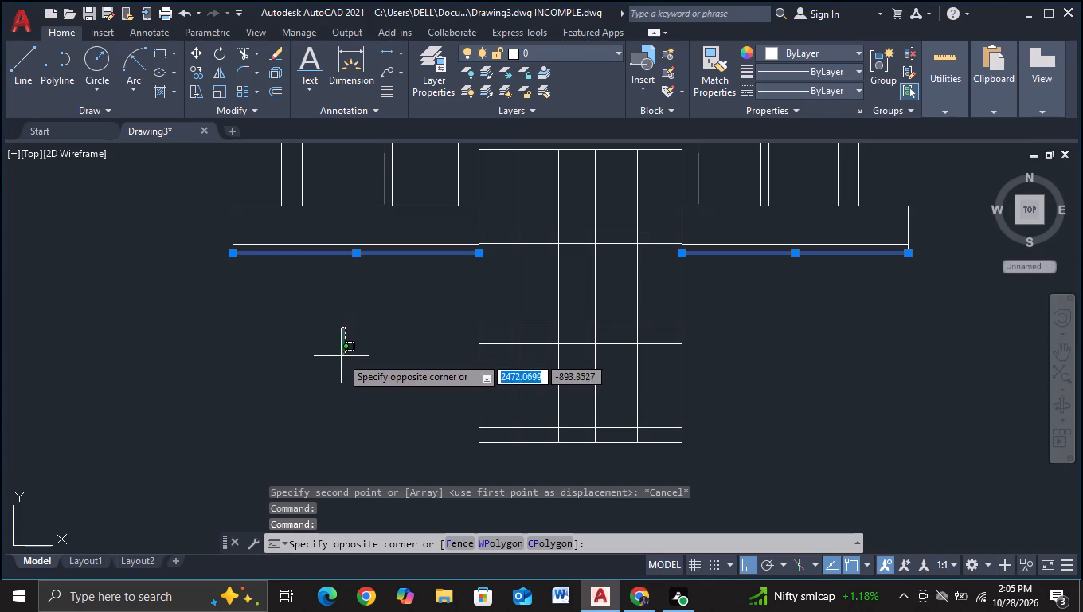
key(Escape)
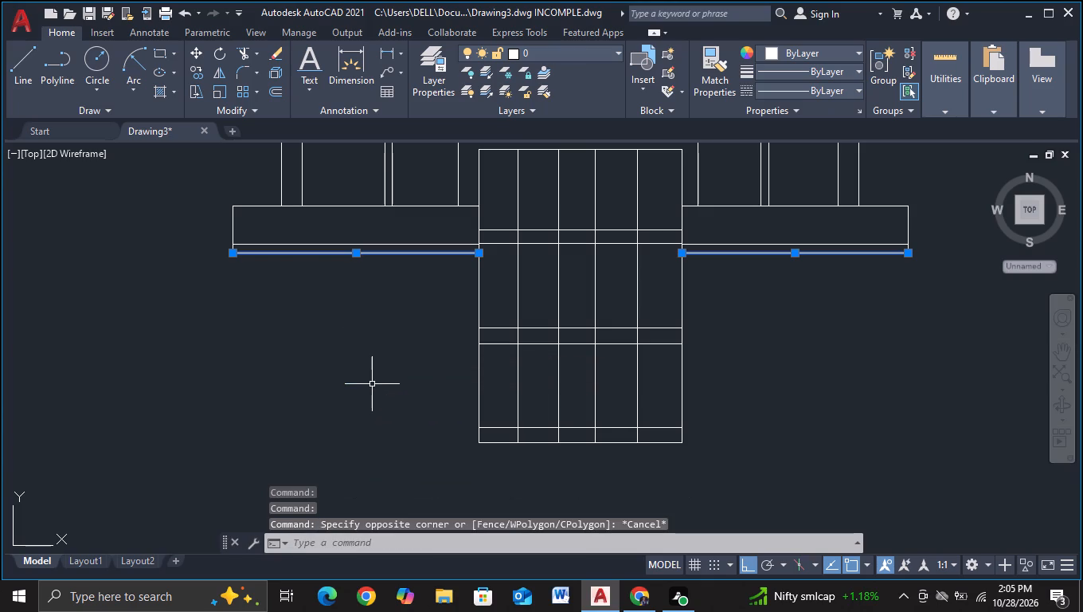
key(c)
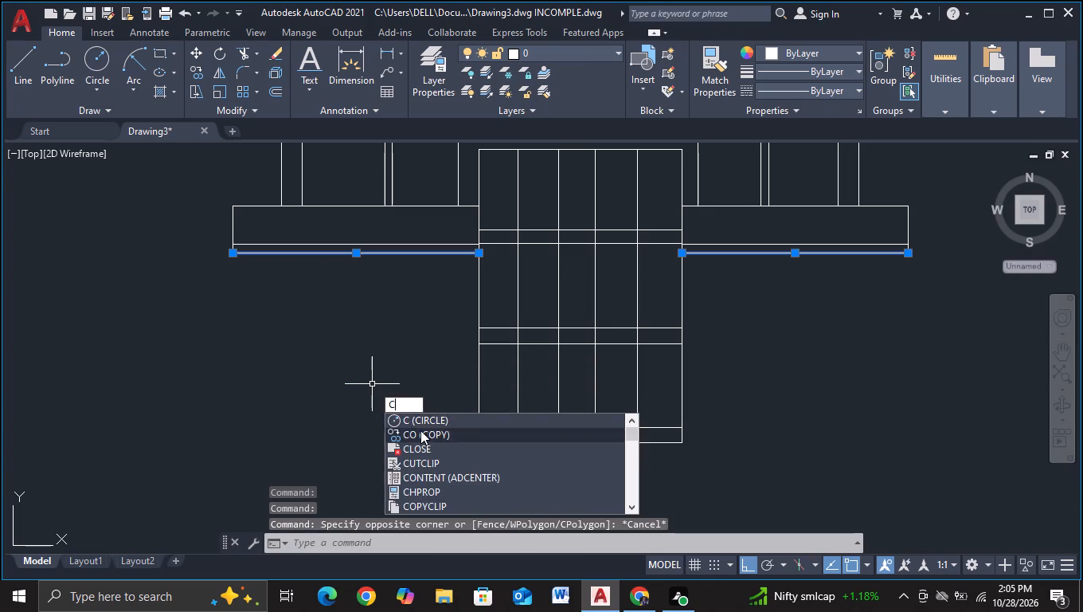
click(420, 430)
click(403, 375)
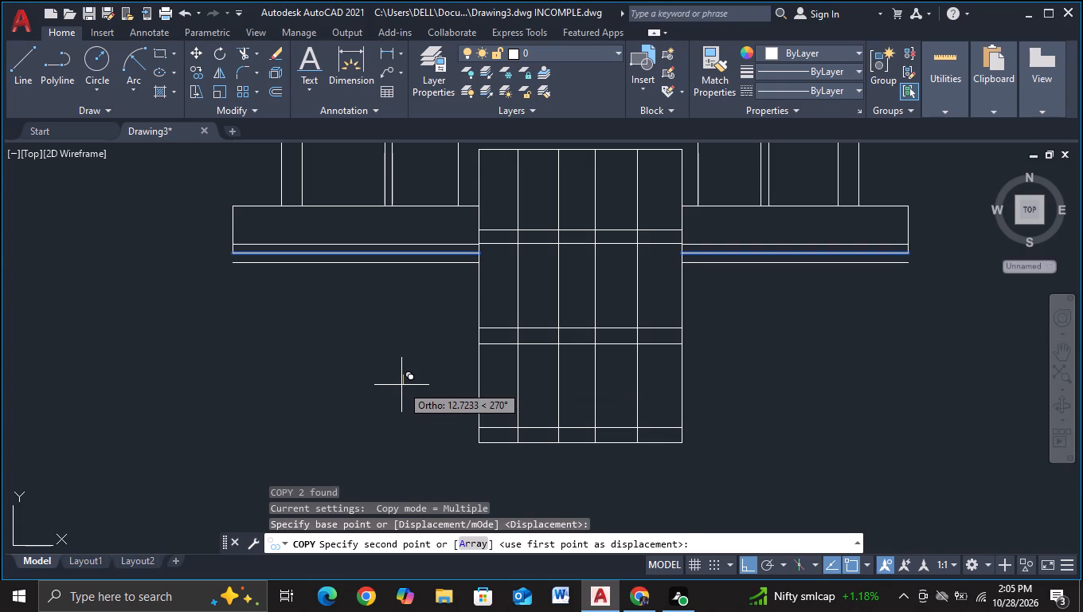
click(401, 385)
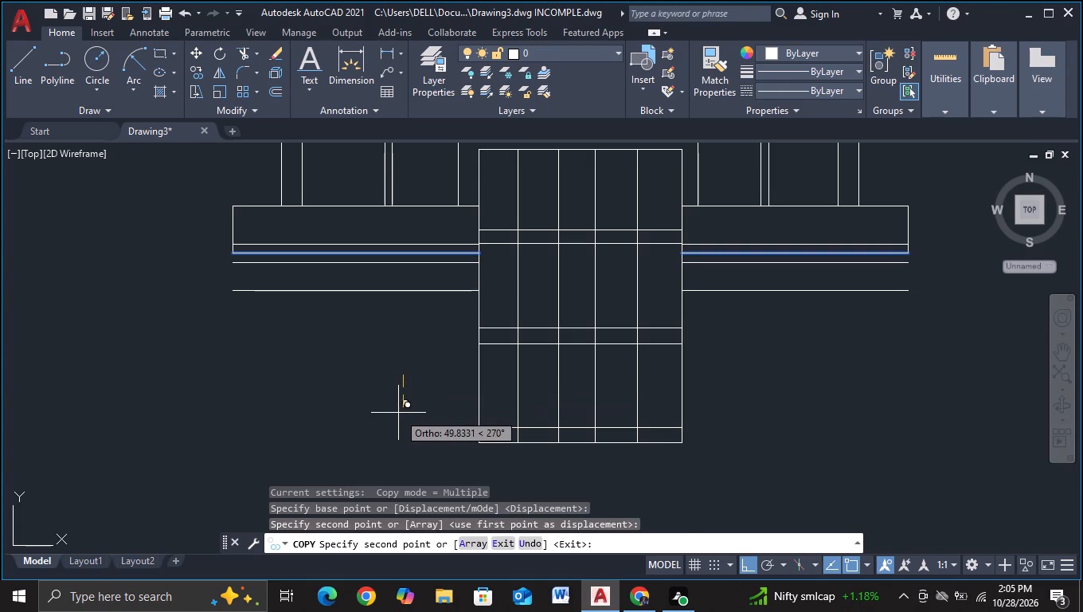
click(398, 413)
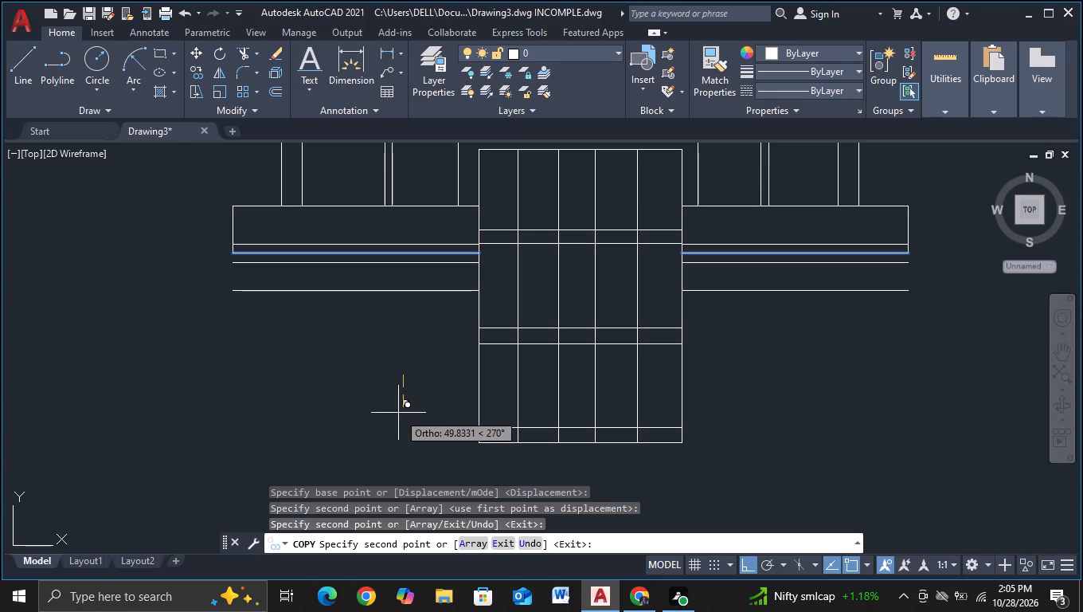
click(398, 454)
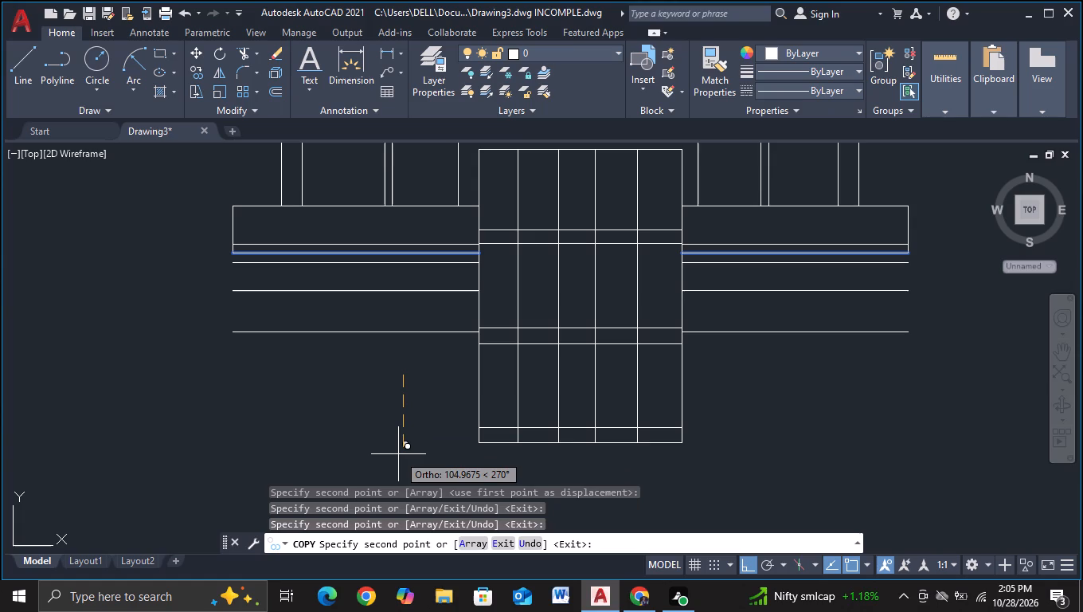
key(Escape)
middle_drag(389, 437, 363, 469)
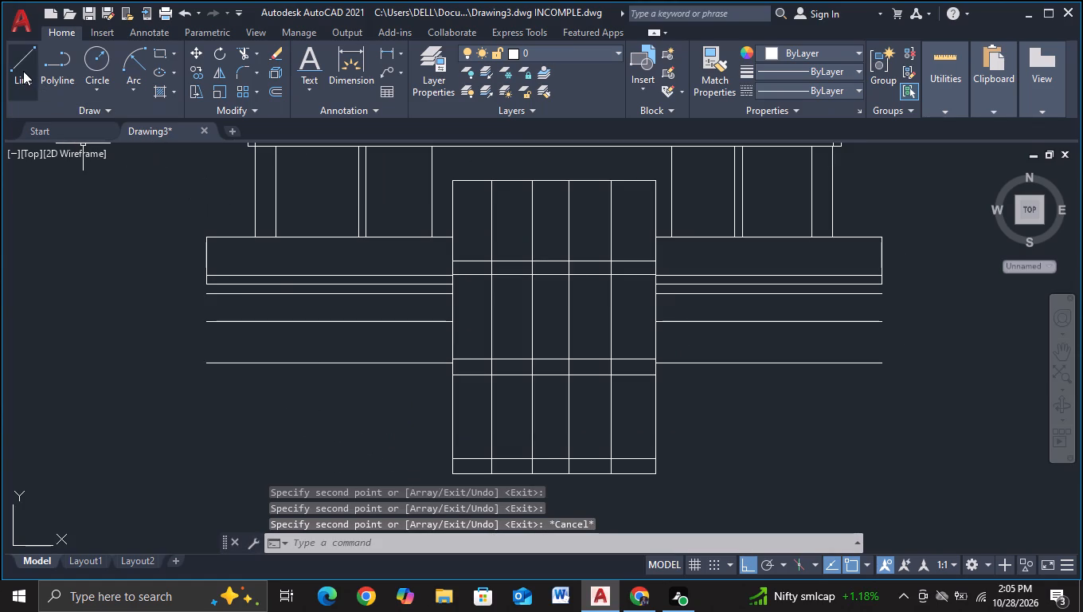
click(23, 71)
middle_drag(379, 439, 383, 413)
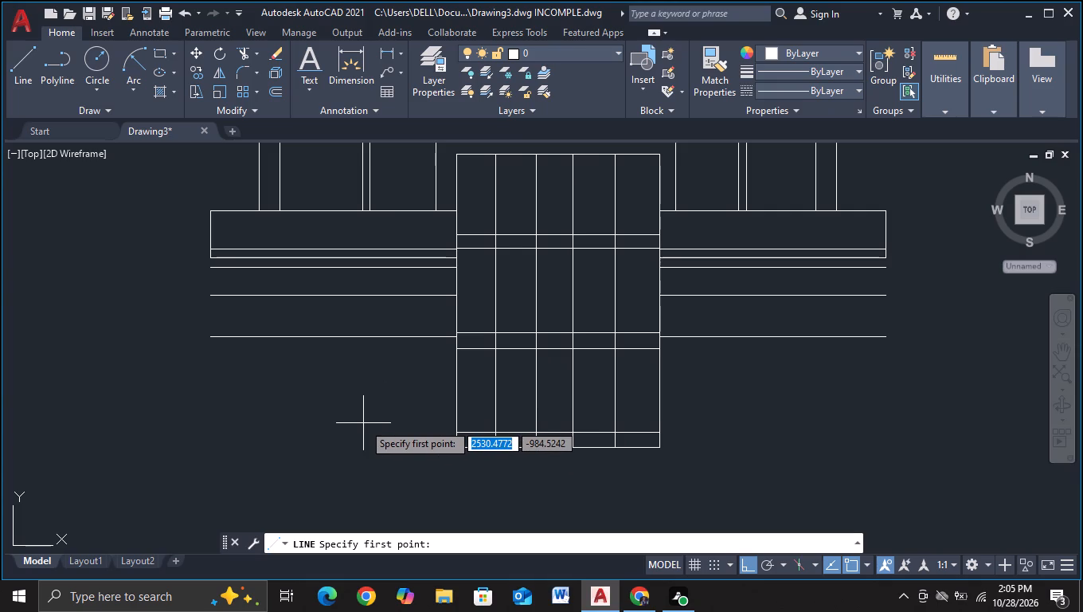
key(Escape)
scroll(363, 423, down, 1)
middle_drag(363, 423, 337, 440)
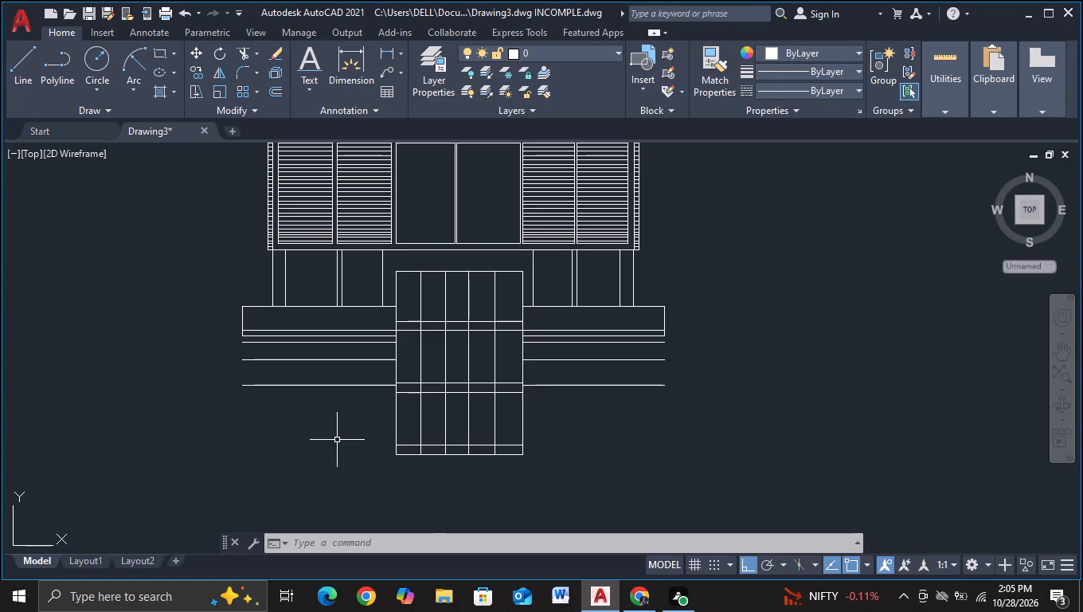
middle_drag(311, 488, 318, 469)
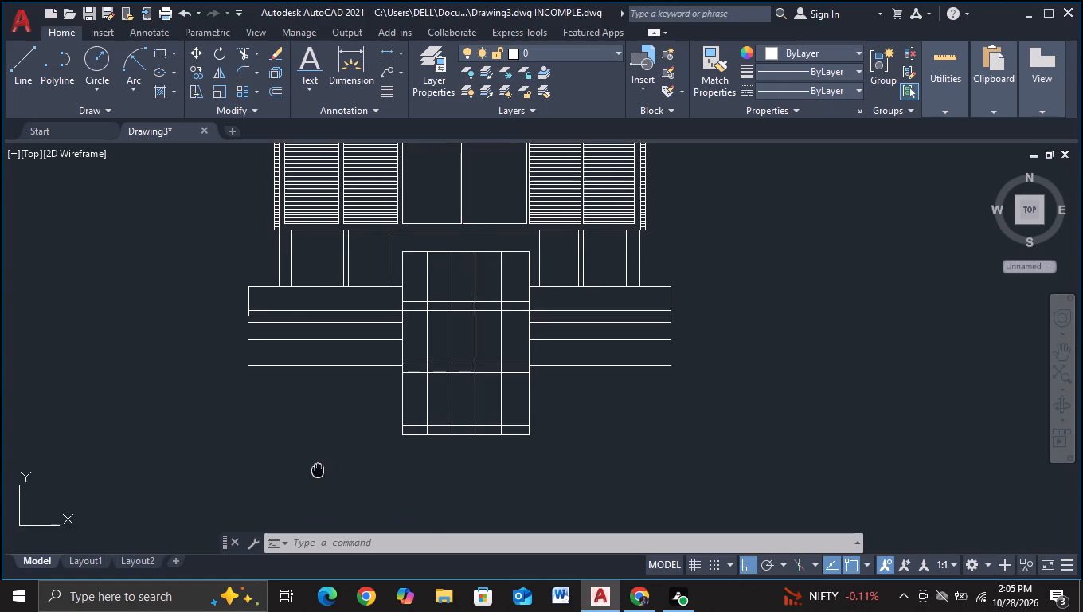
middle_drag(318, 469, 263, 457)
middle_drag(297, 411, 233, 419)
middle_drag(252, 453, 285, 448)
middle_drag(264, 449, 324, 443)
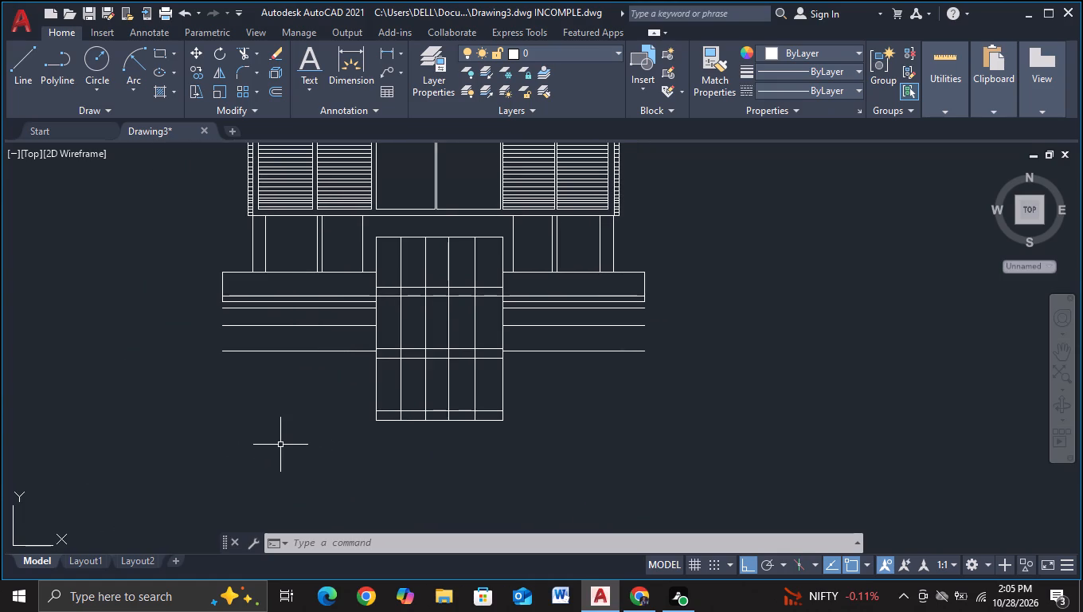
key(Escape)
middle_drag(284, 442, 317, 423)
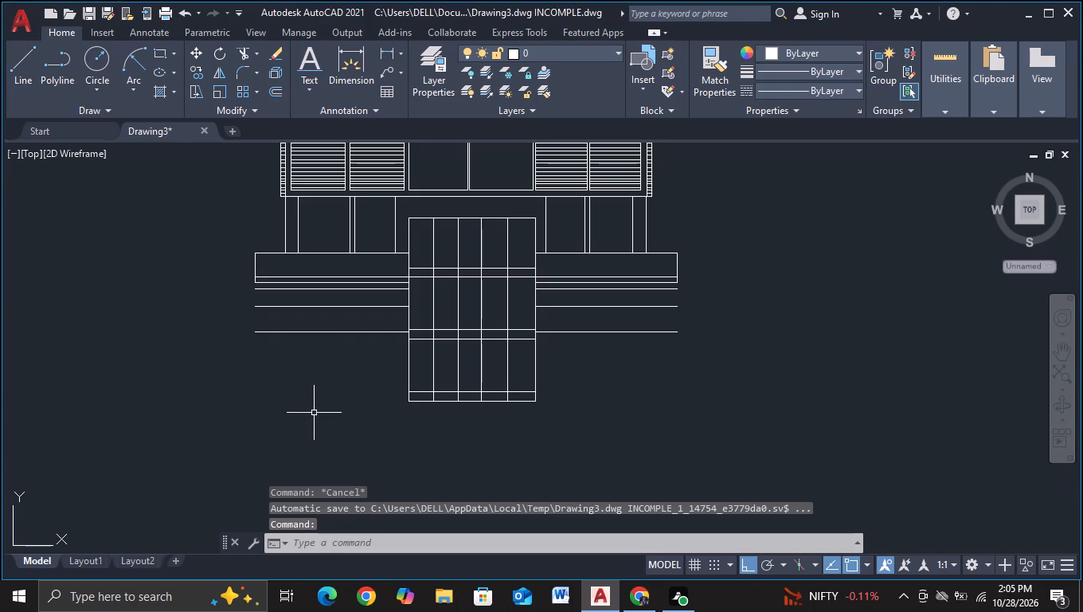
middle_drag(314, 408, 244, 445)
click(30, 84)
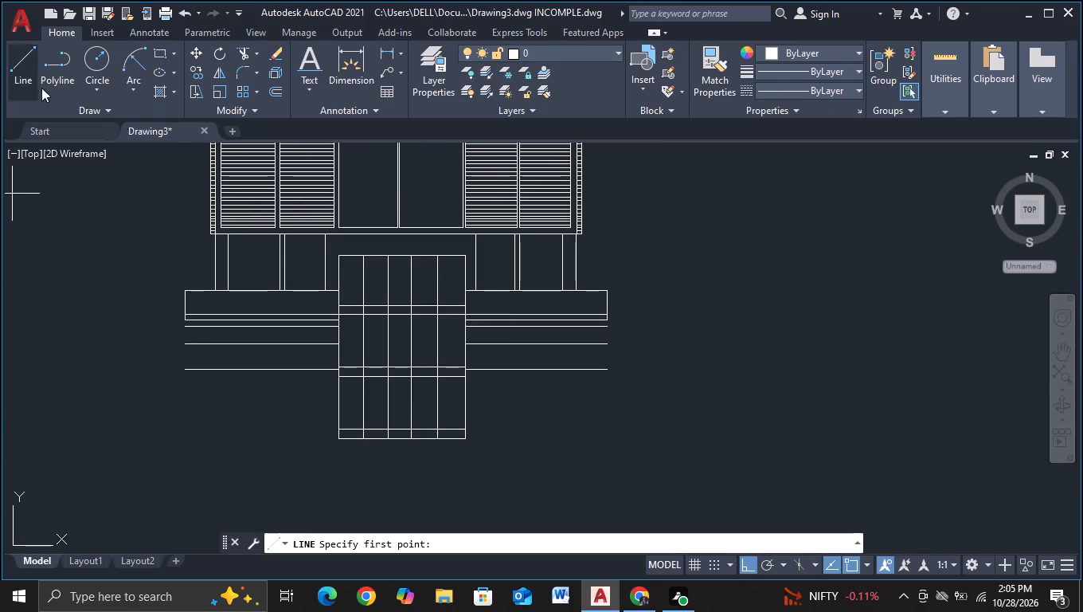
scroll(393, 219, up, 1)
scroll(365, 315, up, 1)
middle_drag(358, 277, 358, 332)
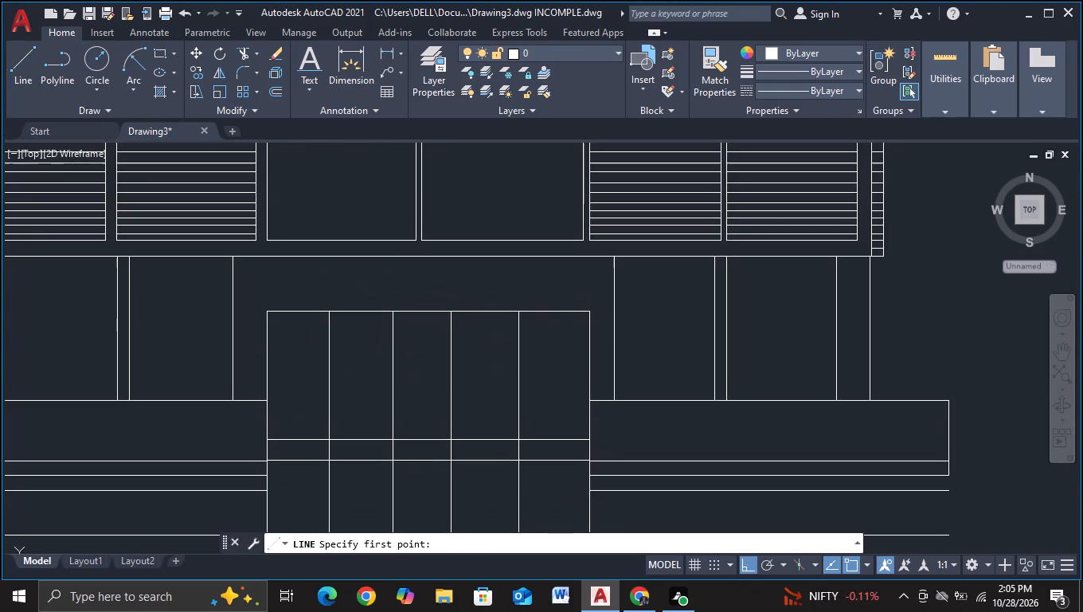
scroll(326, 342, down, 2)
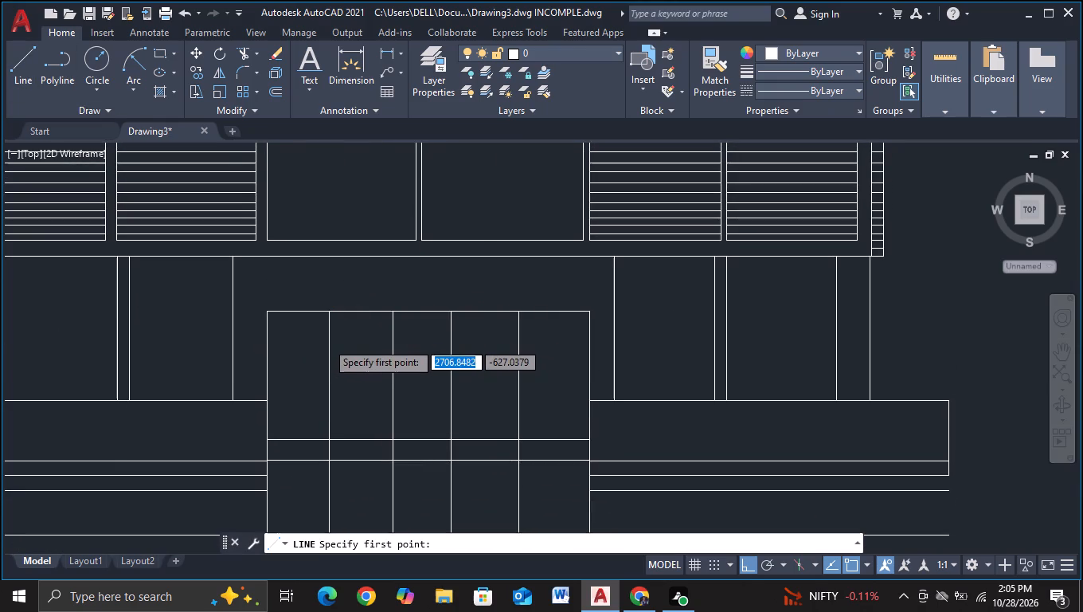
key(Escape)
Draw a vertical line left of the gridded rectangle, from its bottom-edge level up through the bands, and trim it above the thin band's top line.
middle_drag(91, 376, 119, 278)
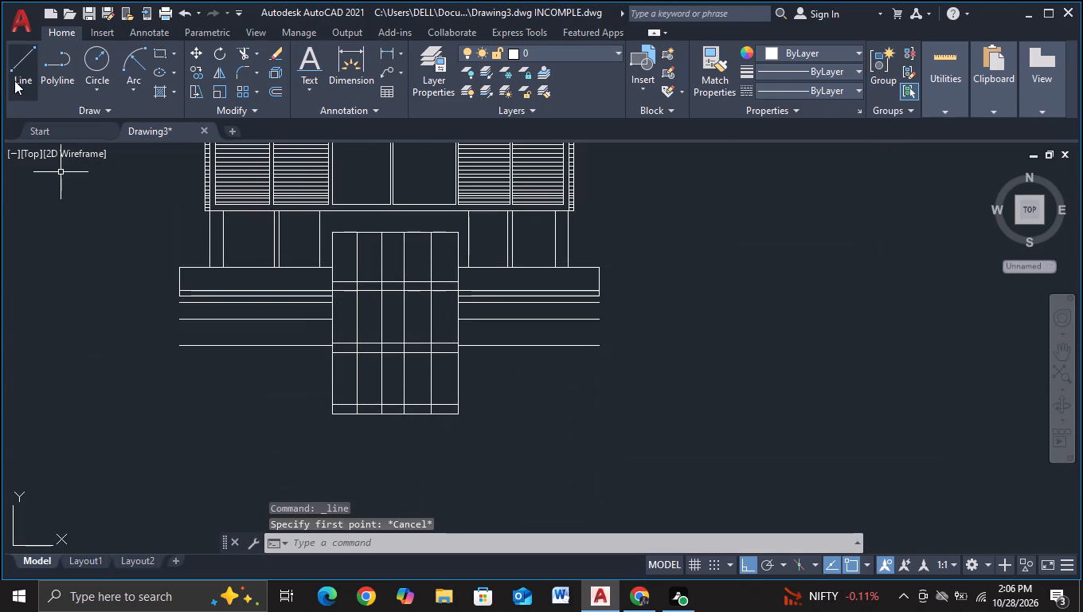
click(17, 81)
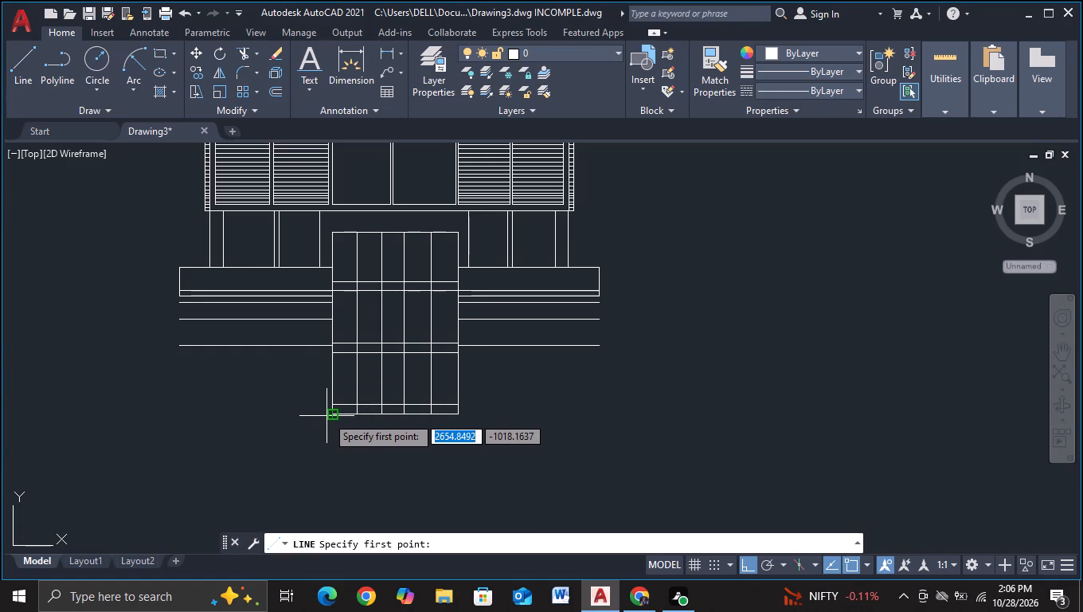
click(263, 418)
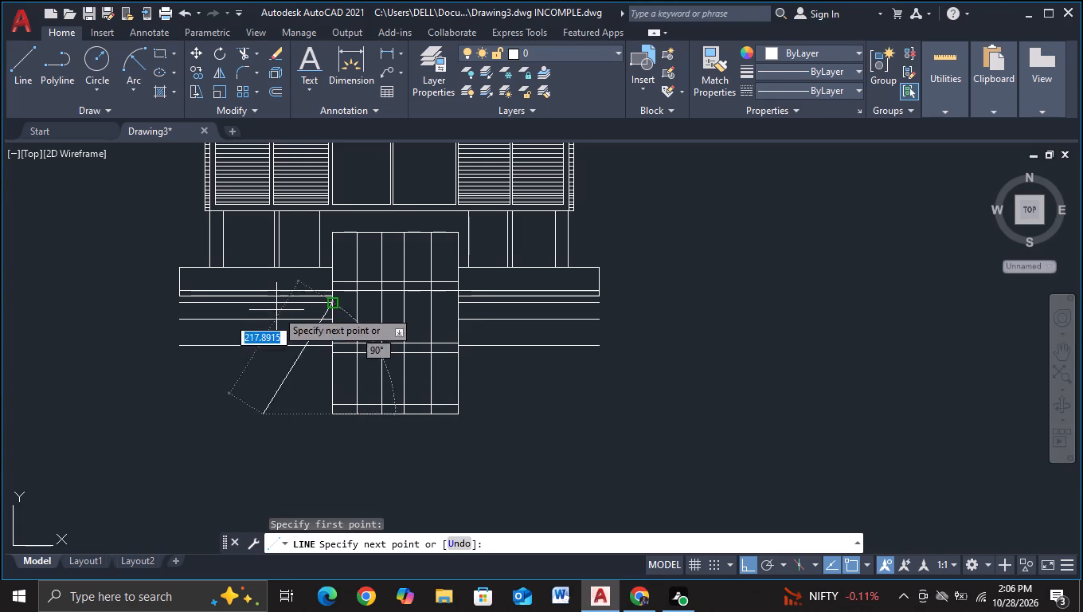
scroll(276, 309, up, 1)
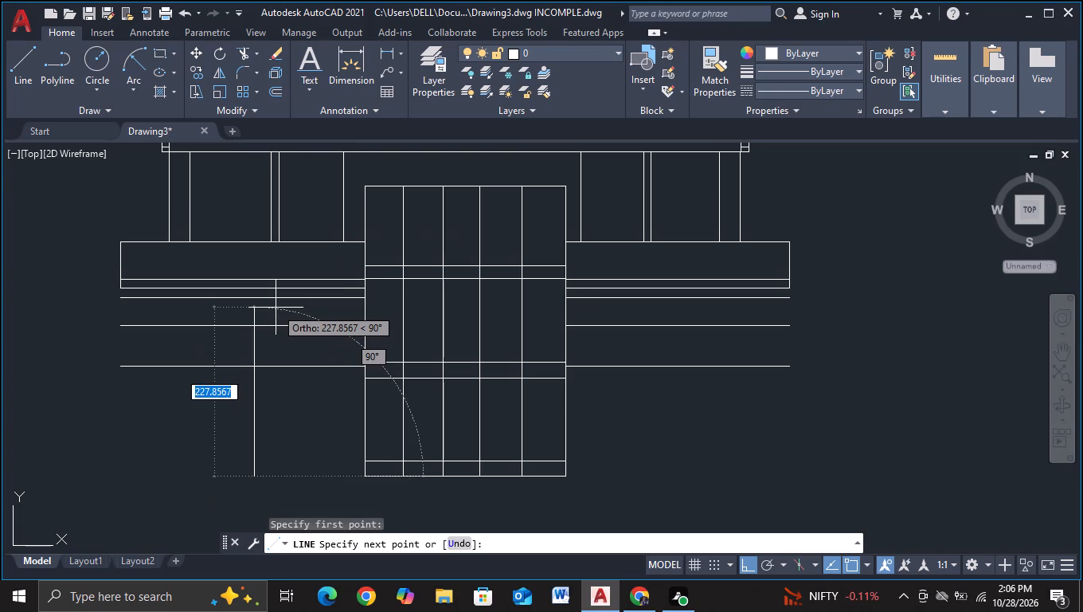
scroll(276, 308, up, 1)
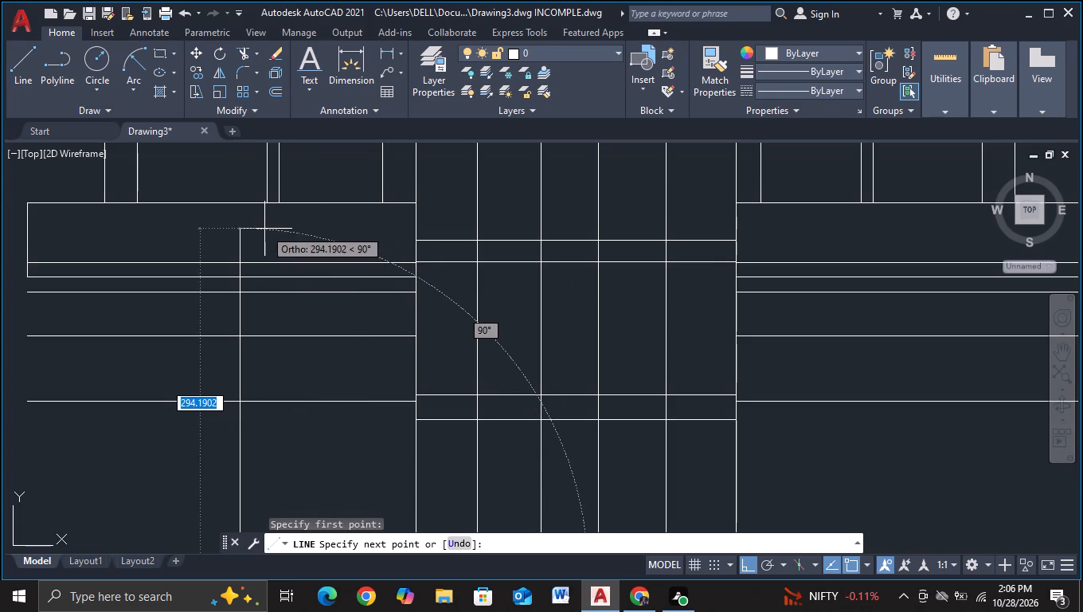
click(268, 241)
key(Escape)
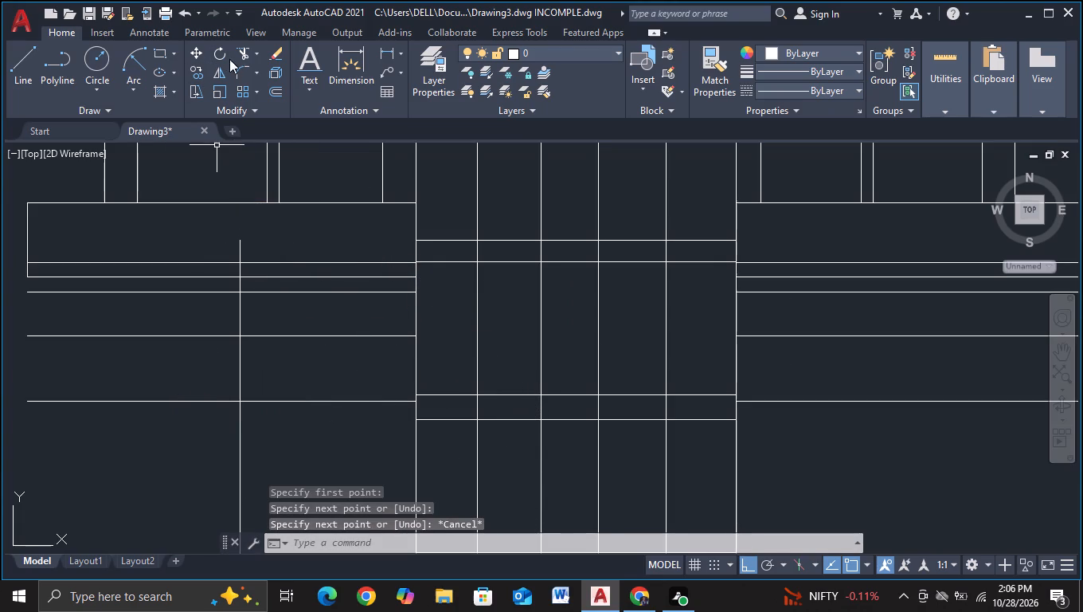
click(240, 52)
click(239, 249)
scroll(248, 334, down, 2)
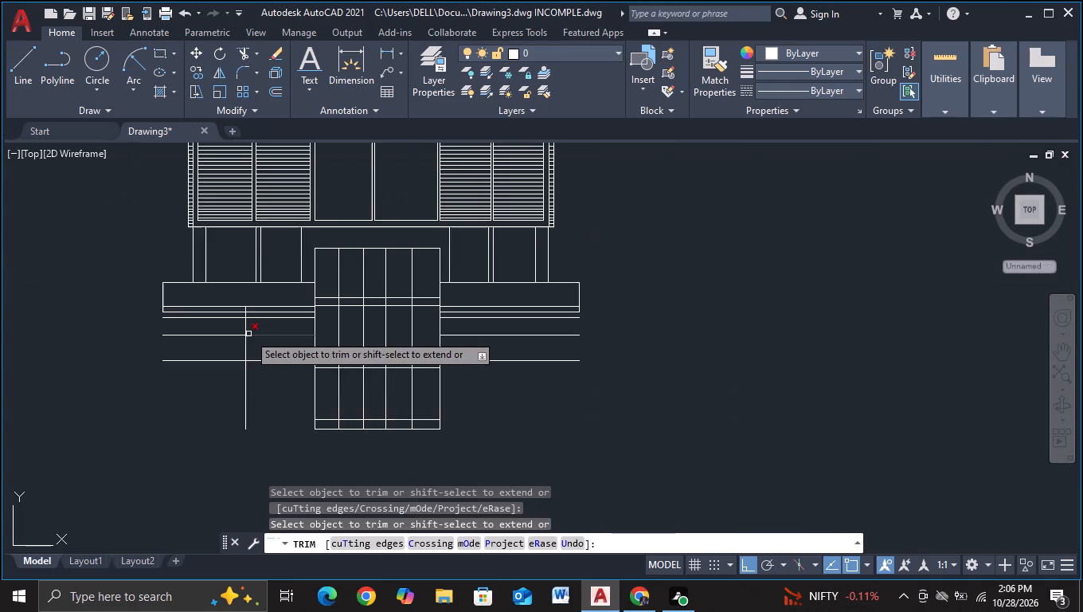
key(Escape)
Draw a horizontal line from the foot of the new vertical line to the gridded rectangle's bottom-left corner.
click(27, 88)
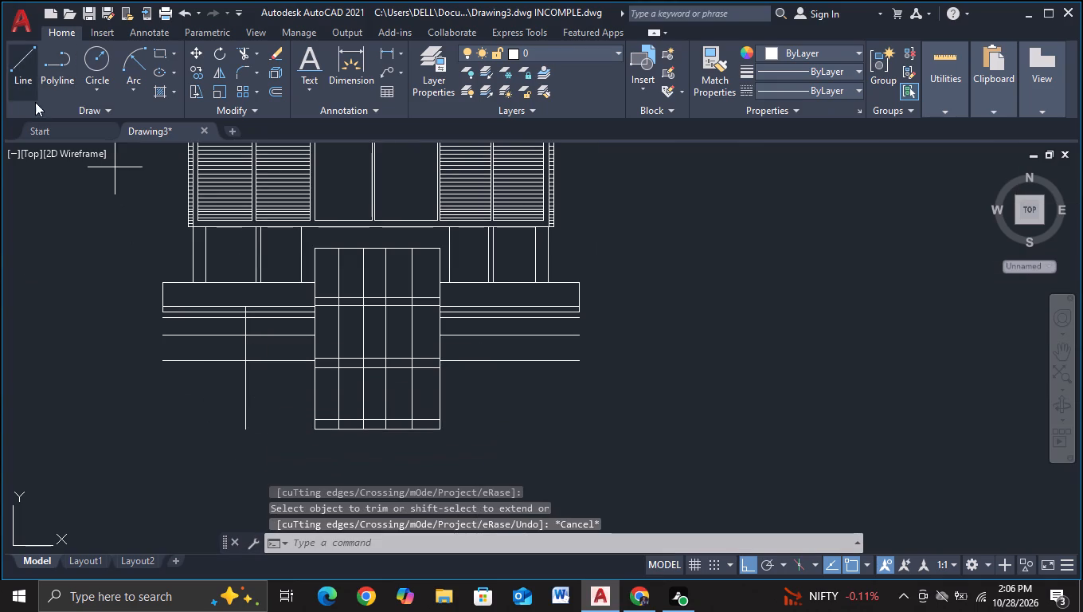
click(249, 436)
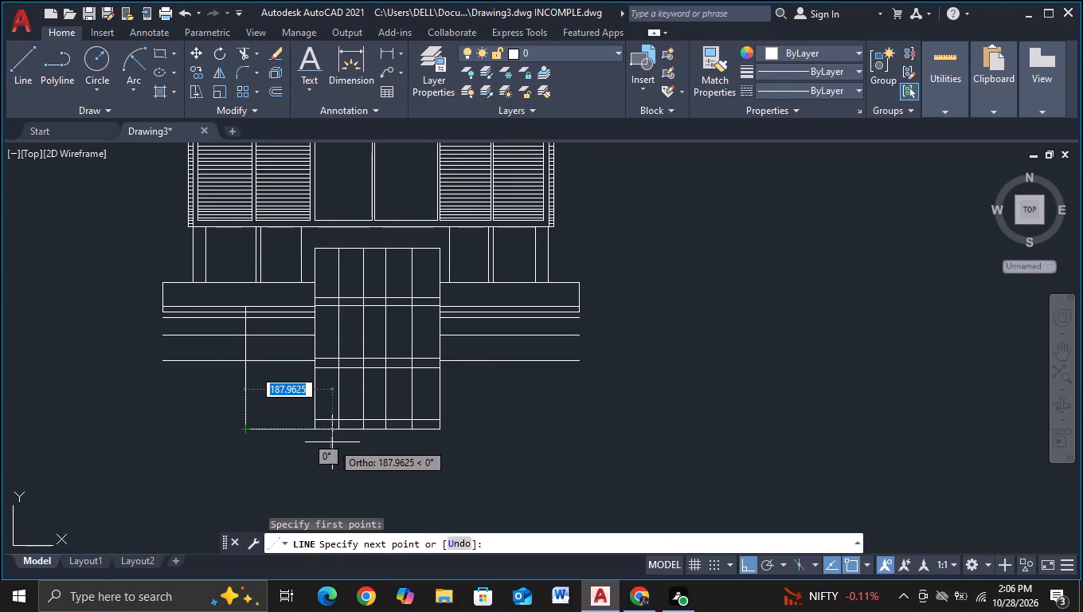
click(316, 435)
key(Escape)
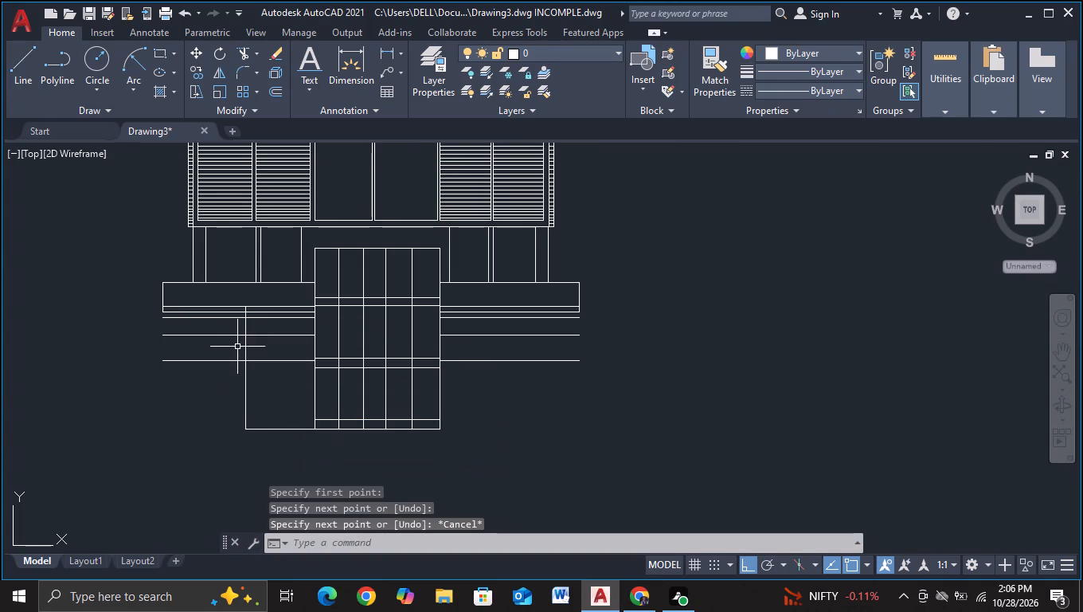
Copy the new vertical and horizontal lines about 420 units horizontally to the other side of the gridded rectangle.
click(246, 348)
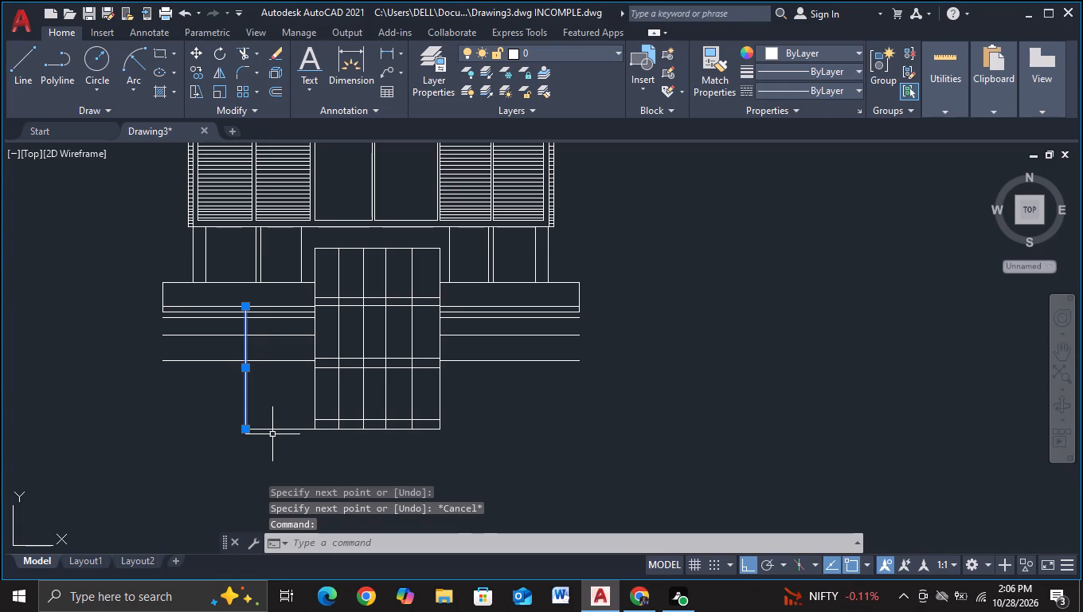
click(273, 430)
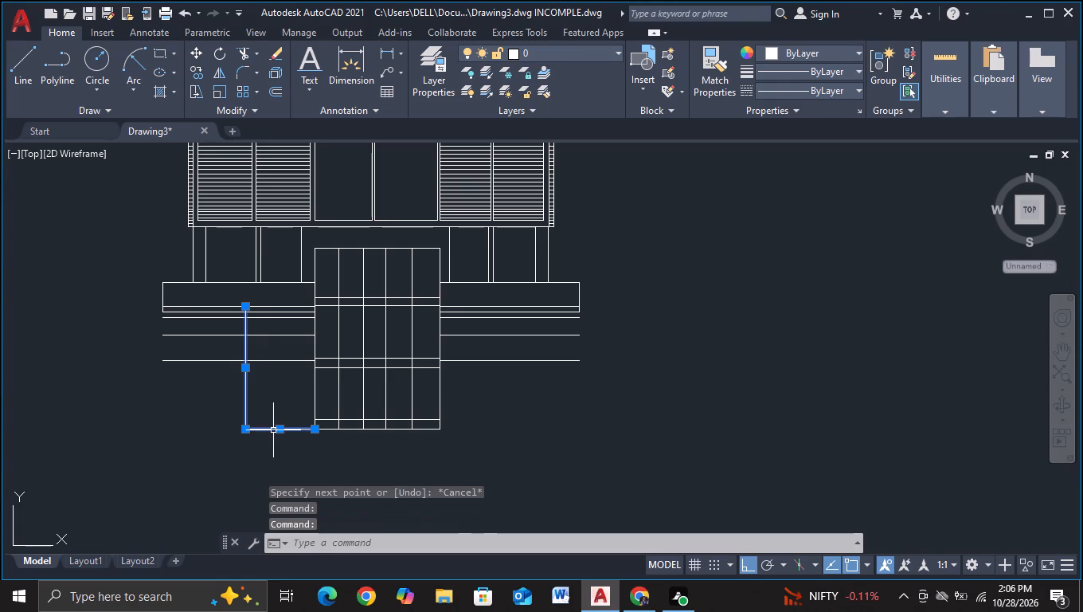
key(c)
click(297, 477)
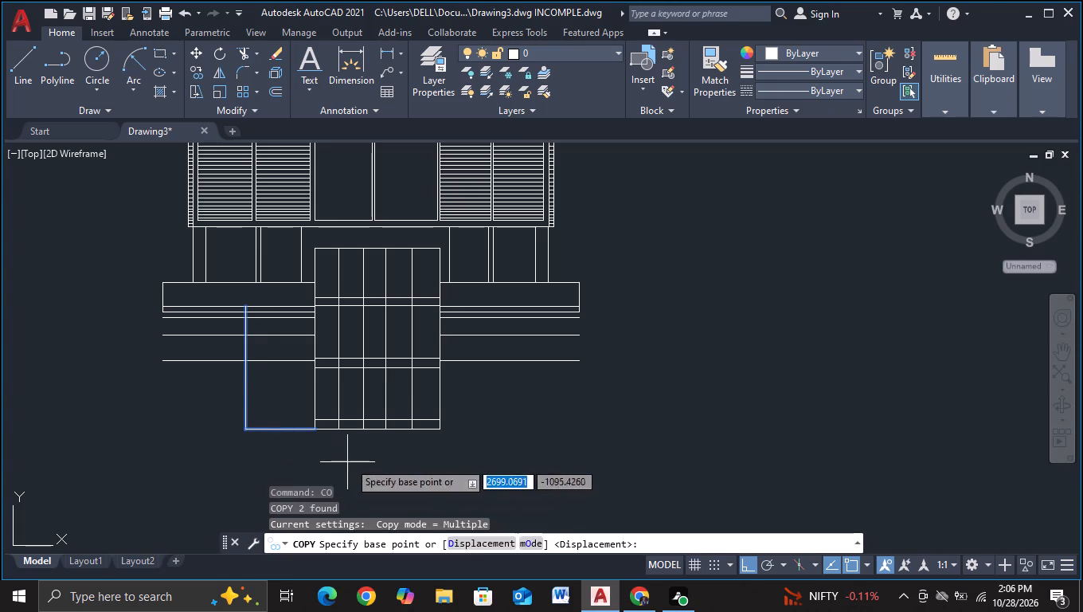
click(349, 461)
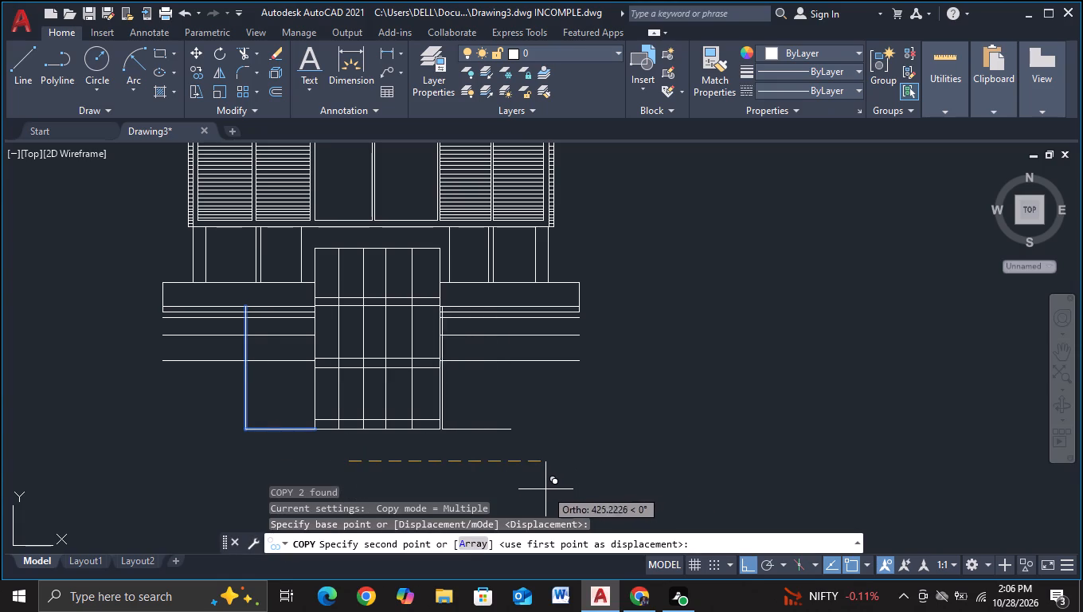
scroll(541, 490, up, 1)
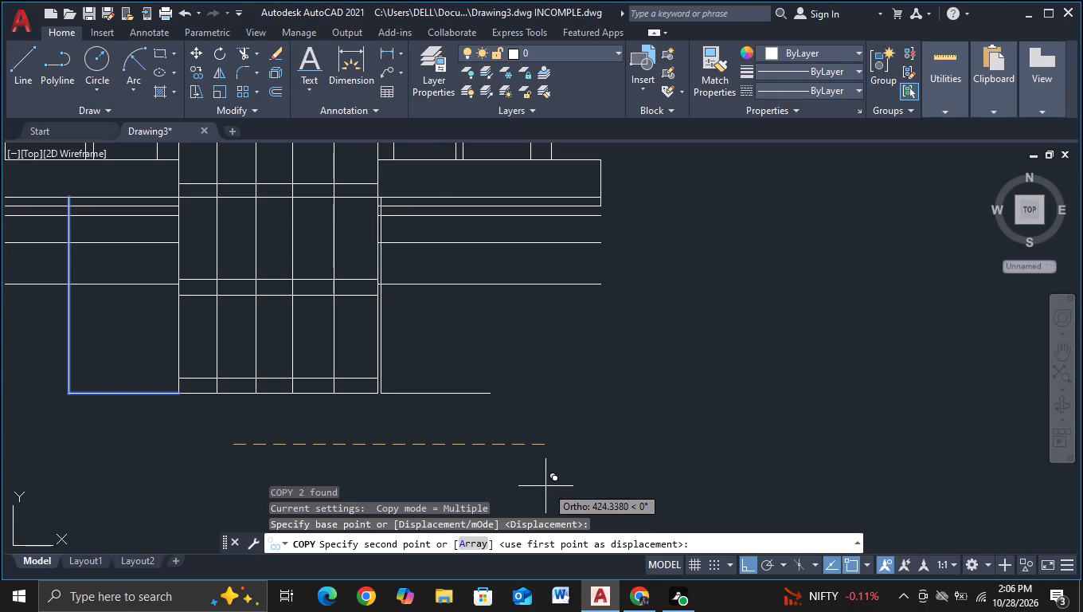
scroll(540, 486, up, 2)
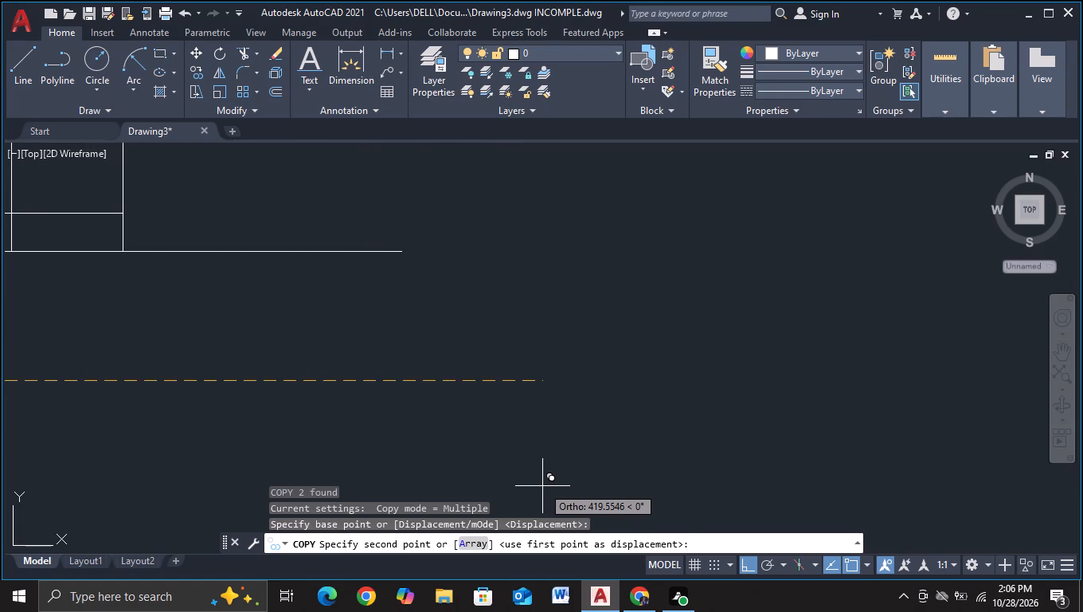
click(542, 486)
key(Escape)
Examine the copied vertical and horizontal lines where they meet the gridded rectangle's bottom-right corner.
scroll(0, 216, up, 1)
scroll(160, 198, up, 2)
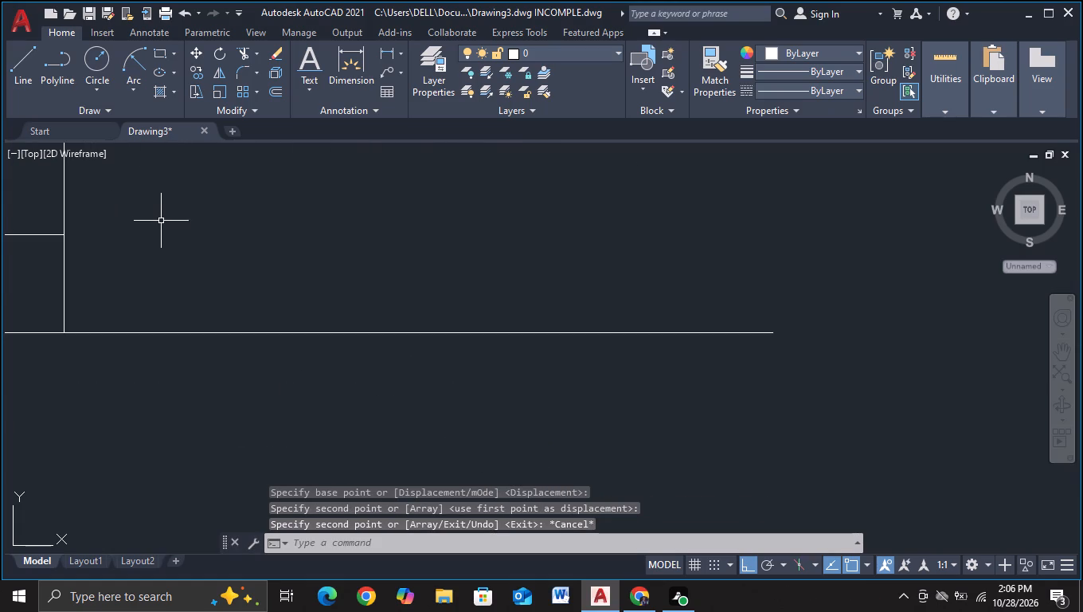
middle_drag(163, 222, 491, 303)
scroll(425, 332, up, 5)
middle_drag(264, 347, 275, 343)
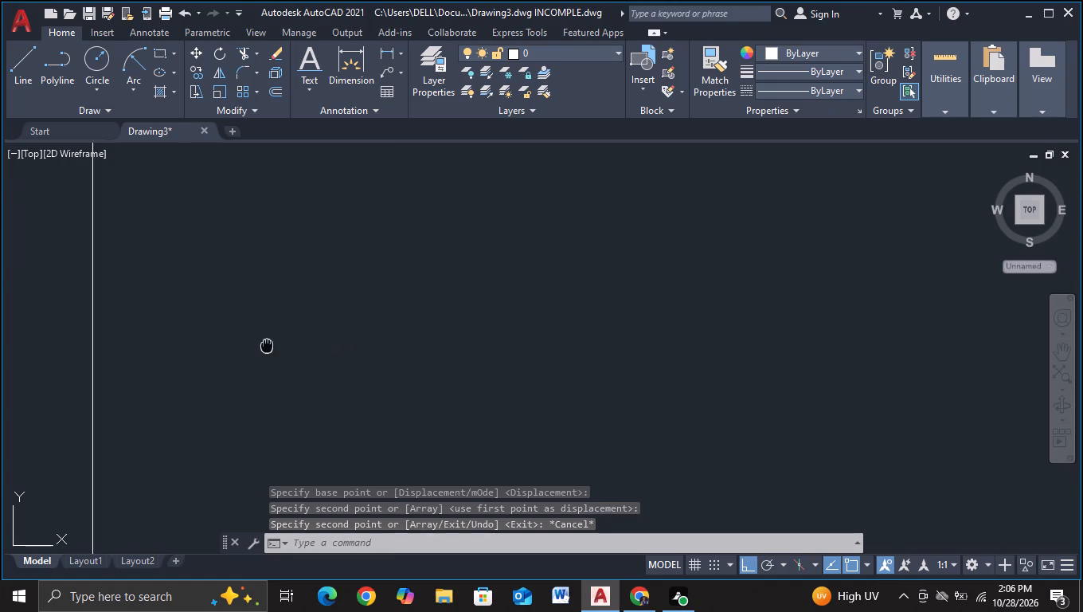
middle_drag(275, 343, 565, 301)
scroll(433, 296, up, 4)
scroll(250, 306, up, 1)
middle_drag(267, 293, 671, 340)
scroll(527, 332, up, 3)
scroll(527, 332, down, 13)
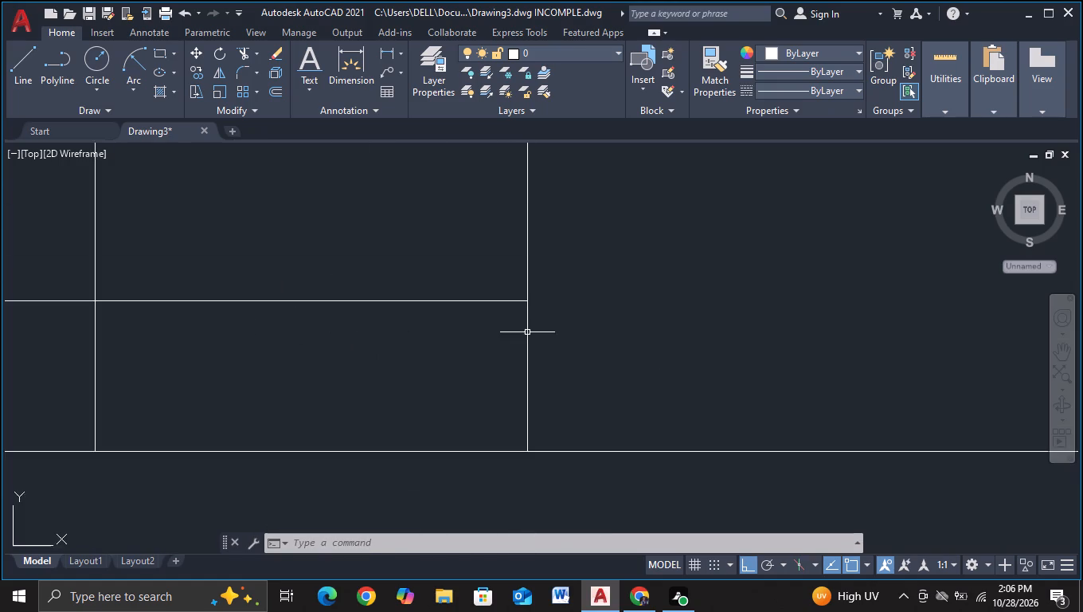
scroll(527, 332, down, 6)
middle_drag(501, 360, 411, 395)
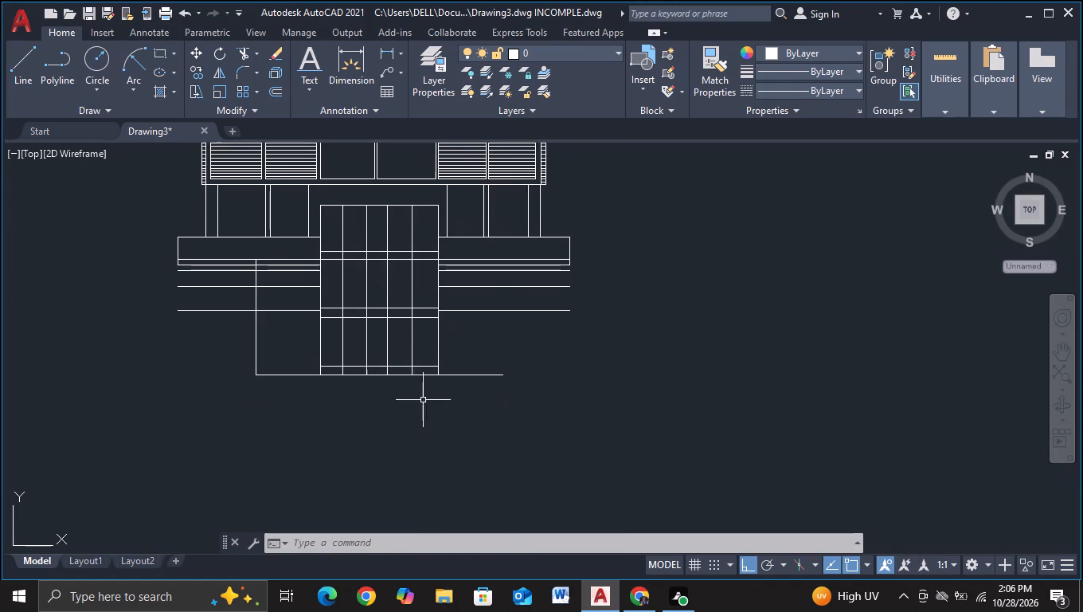
Draw a vertical line from the copied bottom line's outer end up through the bands, and trim it above the thin band's top line.
click(30, 76)
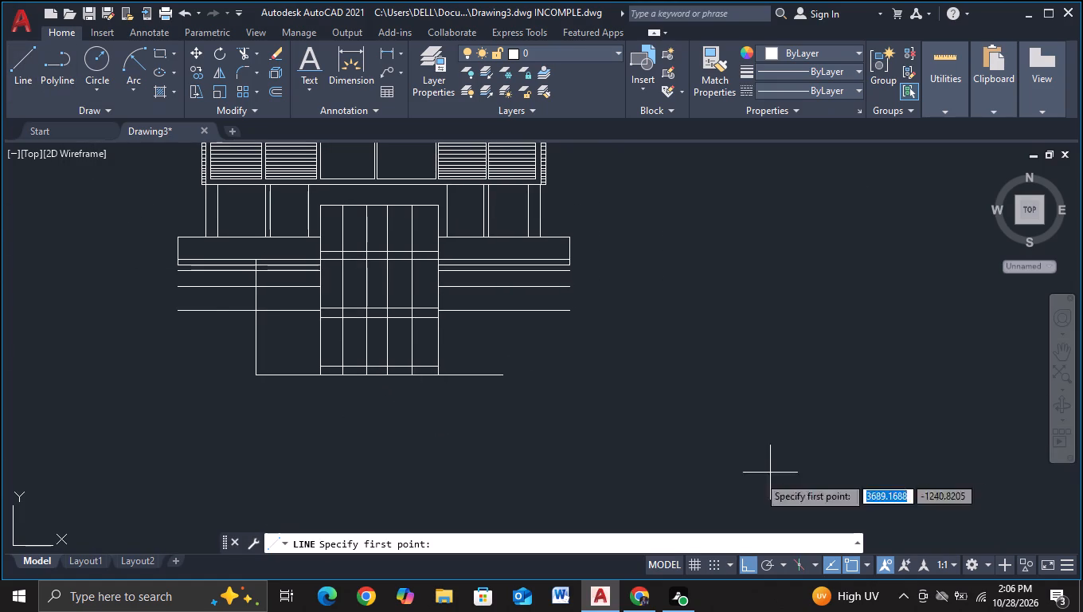
click(510, 371)
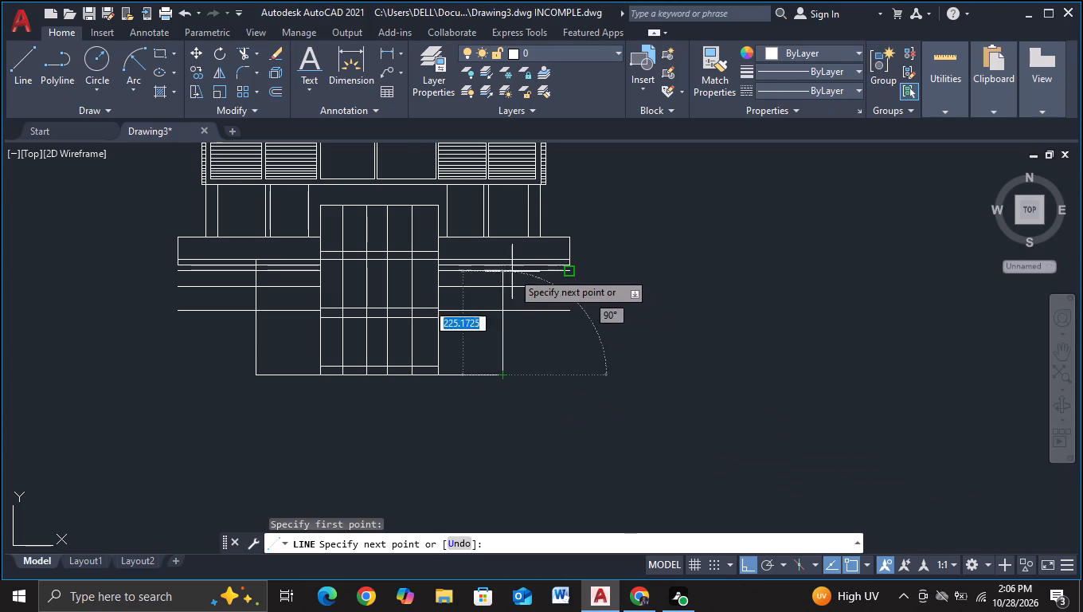
scroll(512, 271, up, 2)
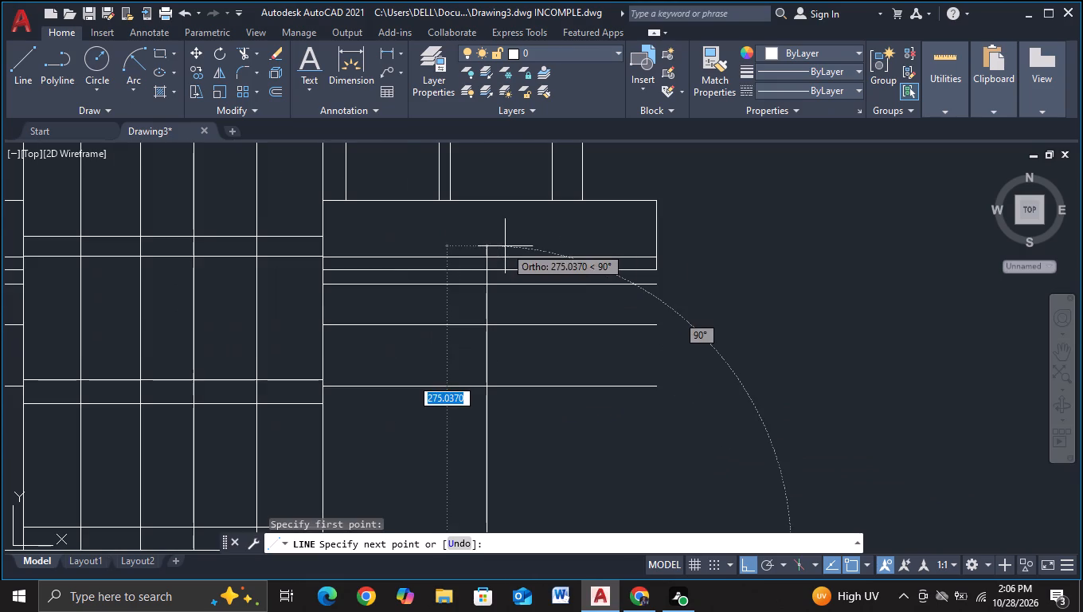
click(505, 238)
key(Escape)
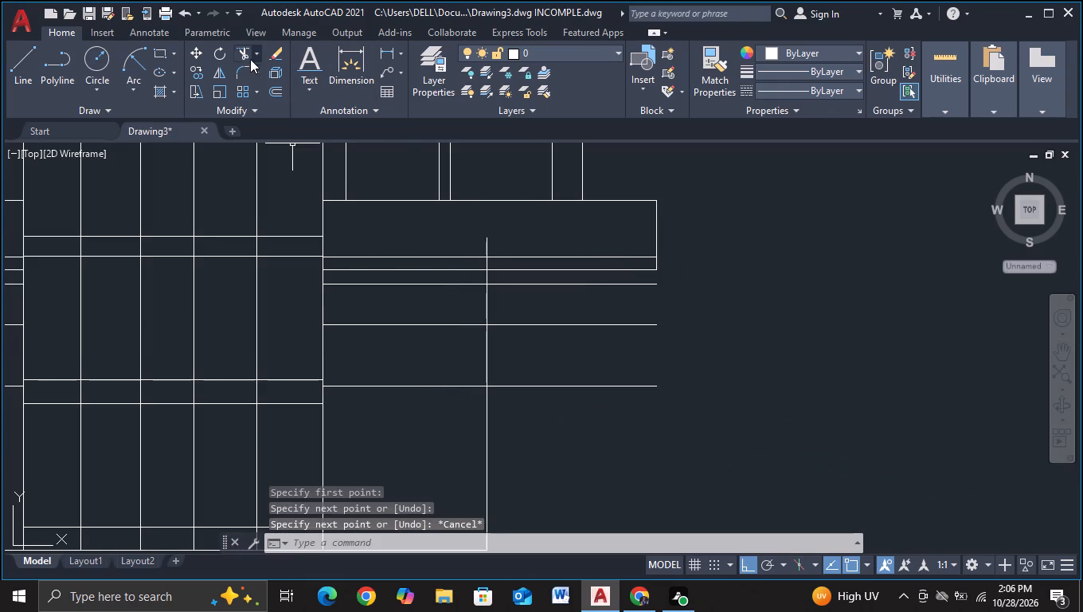
click(247, 55)
click(486, 245)
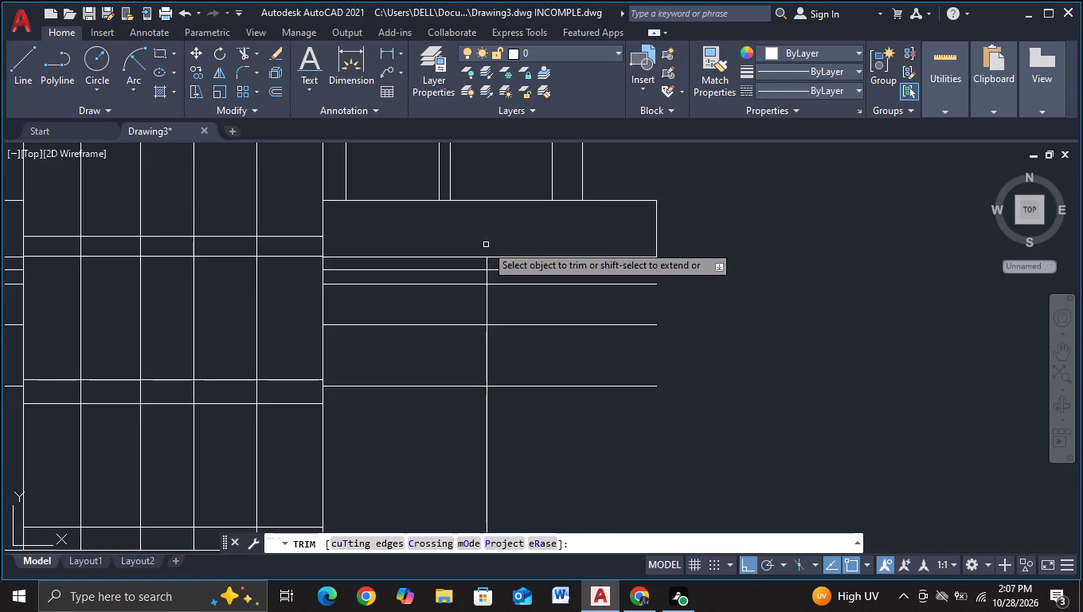
scroll(509, 232, down, 2)
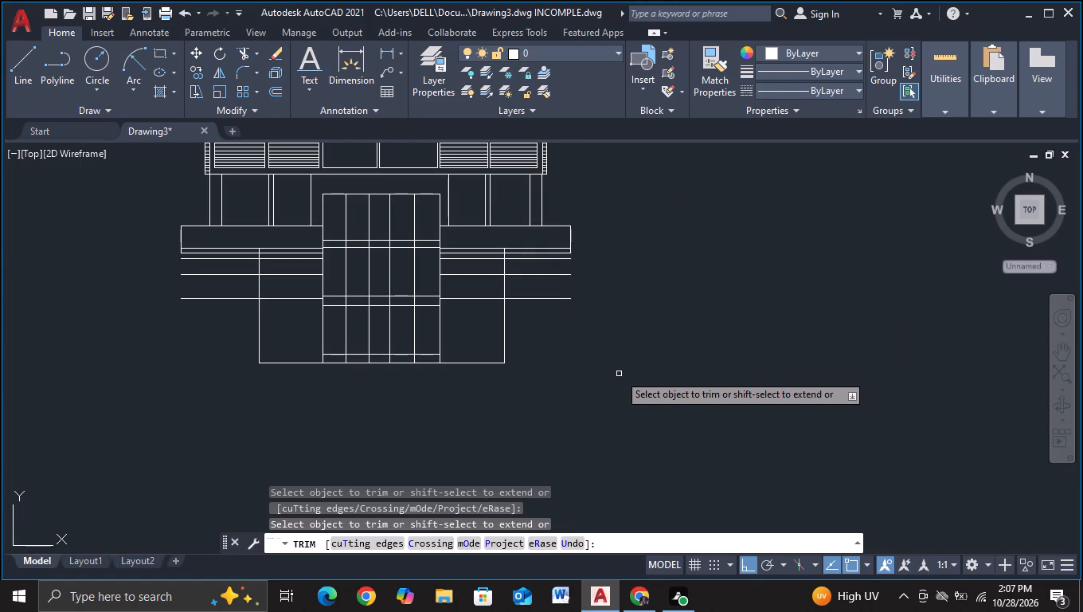
key(Escape)
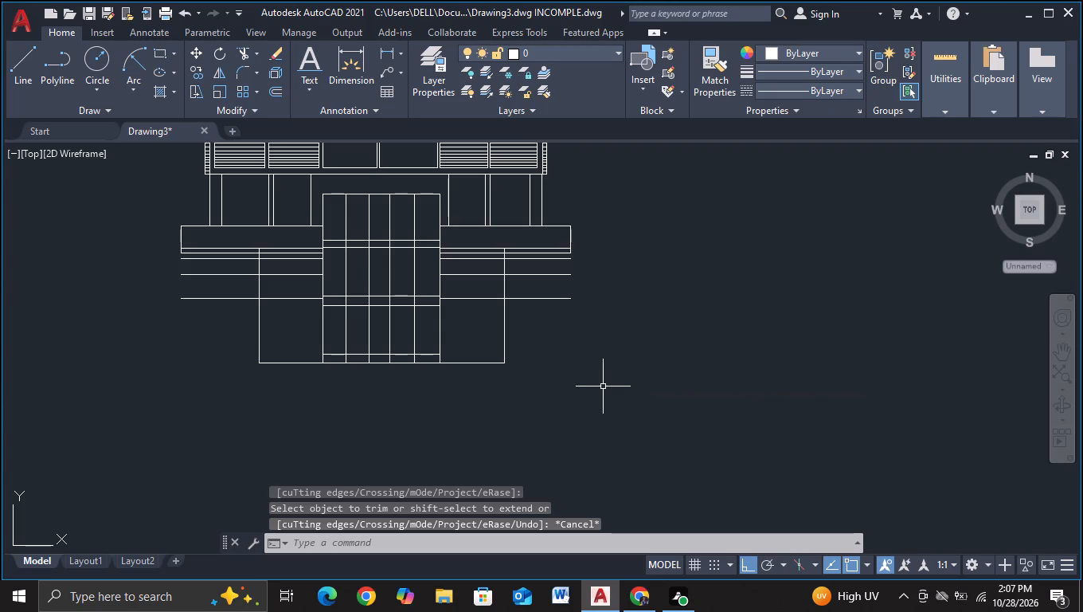
scroll(269, 280, up, 1)
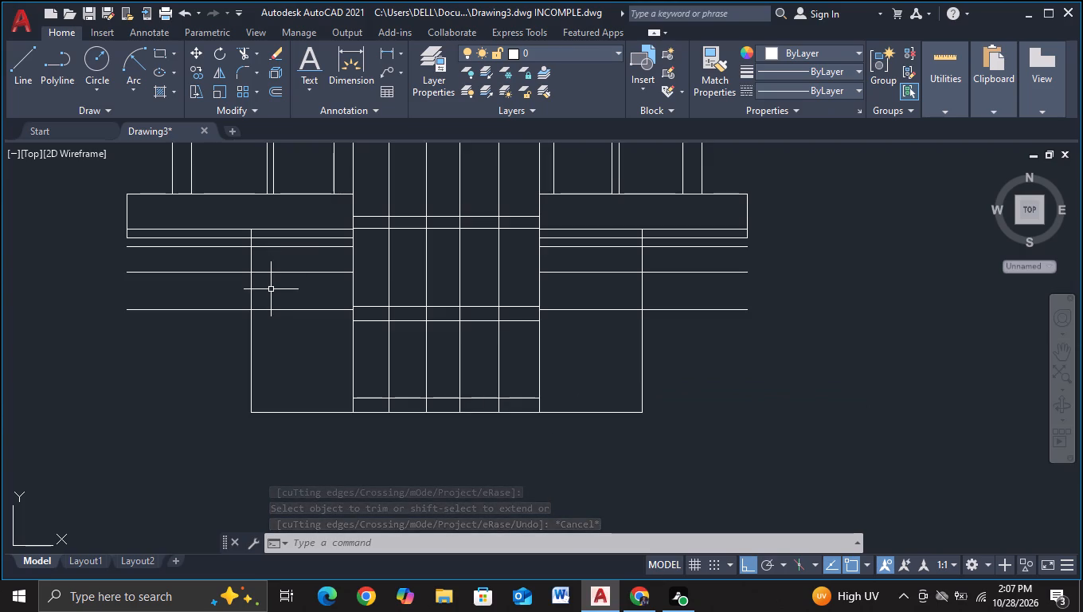
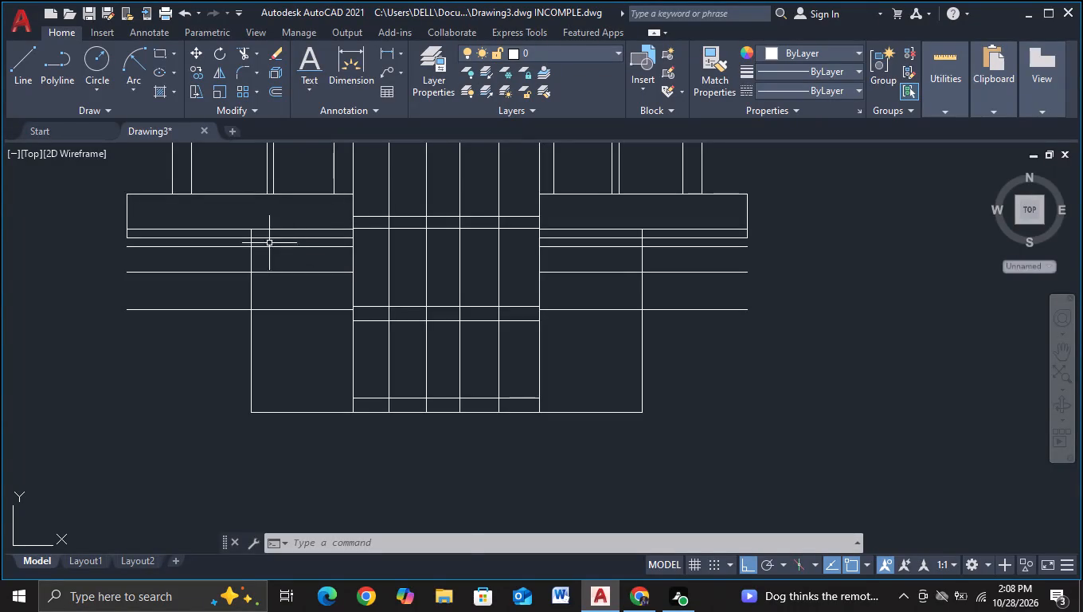
Draw a connected line rising about 14 units from the left side block's top, crossing the gridded rectangle and dropping to the right block's vertical.
scroll(271, 248, up, 2)
middle_drag(283, 267, 291, 304)
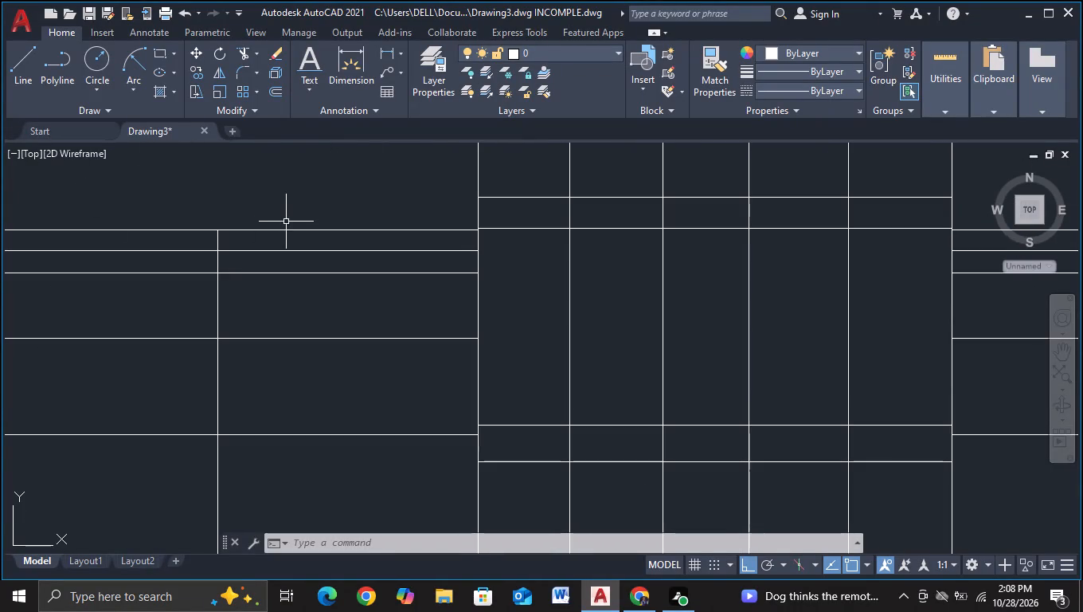
click(28, 84)
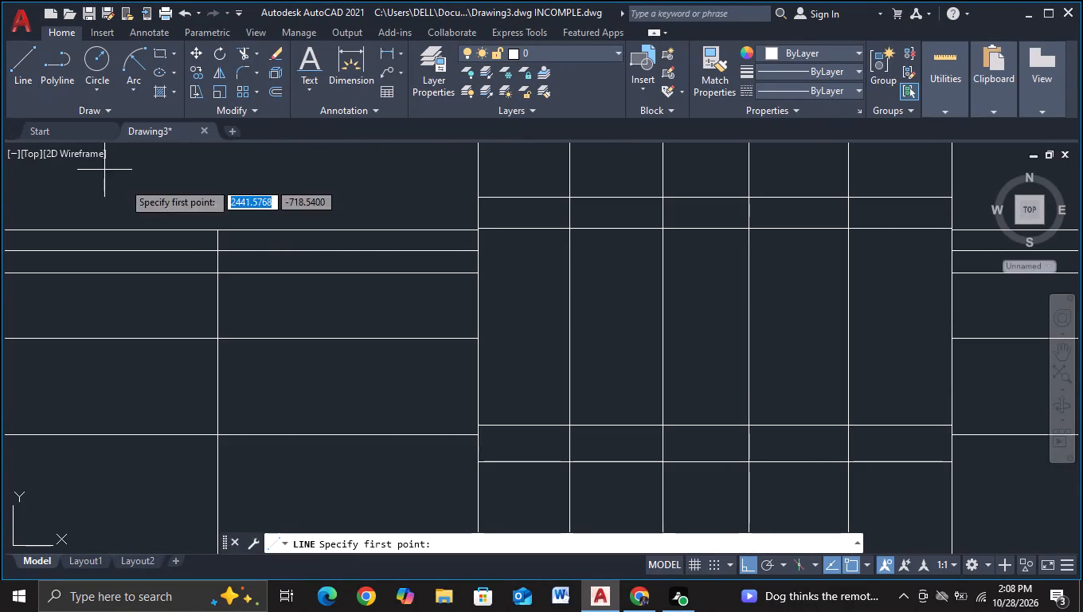
click(221, 233)
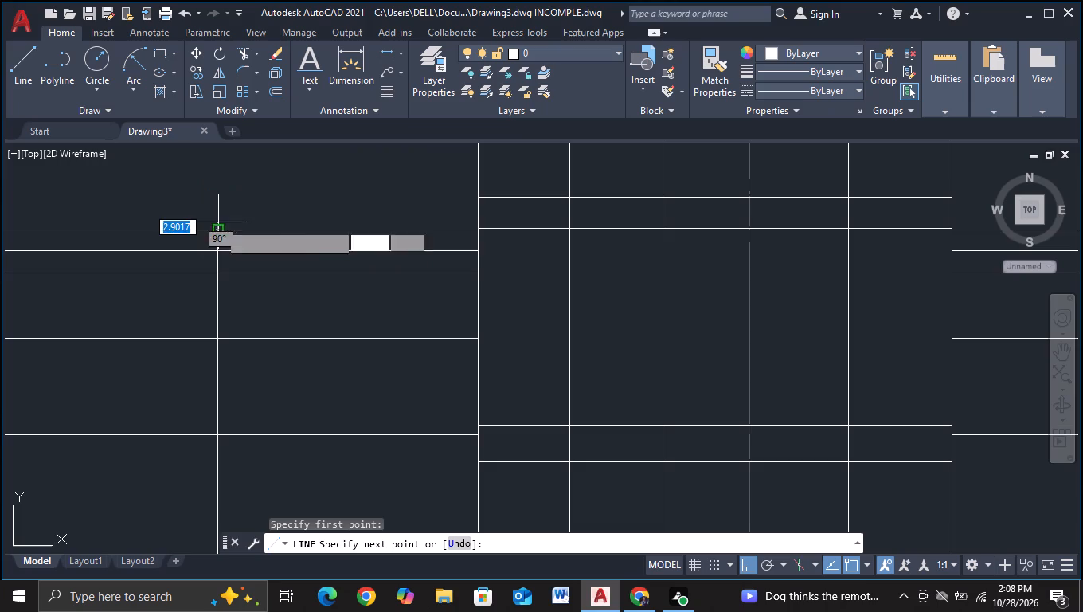
scroll(222, 211, up, 1)
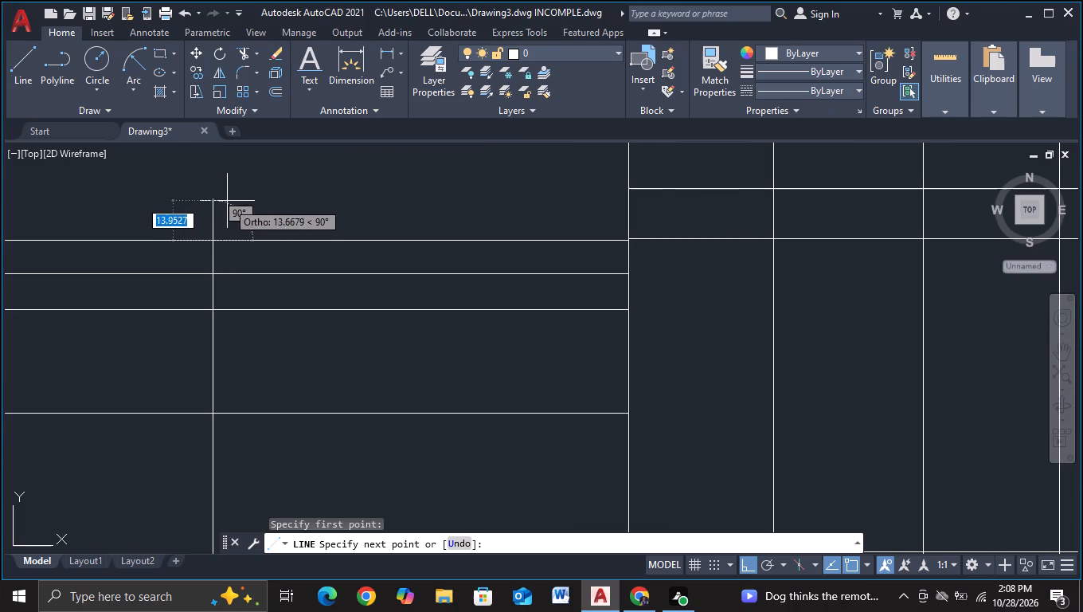
click(227, 198)
middle_drag(499, 190, 143, 231)
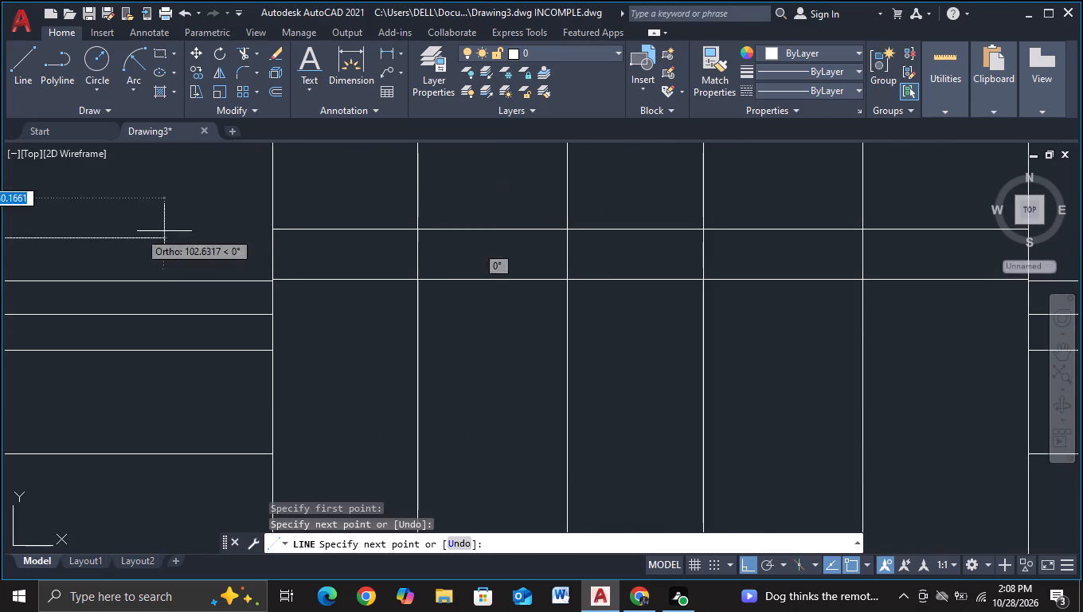
middle_drag(604, 219, 0, 247)
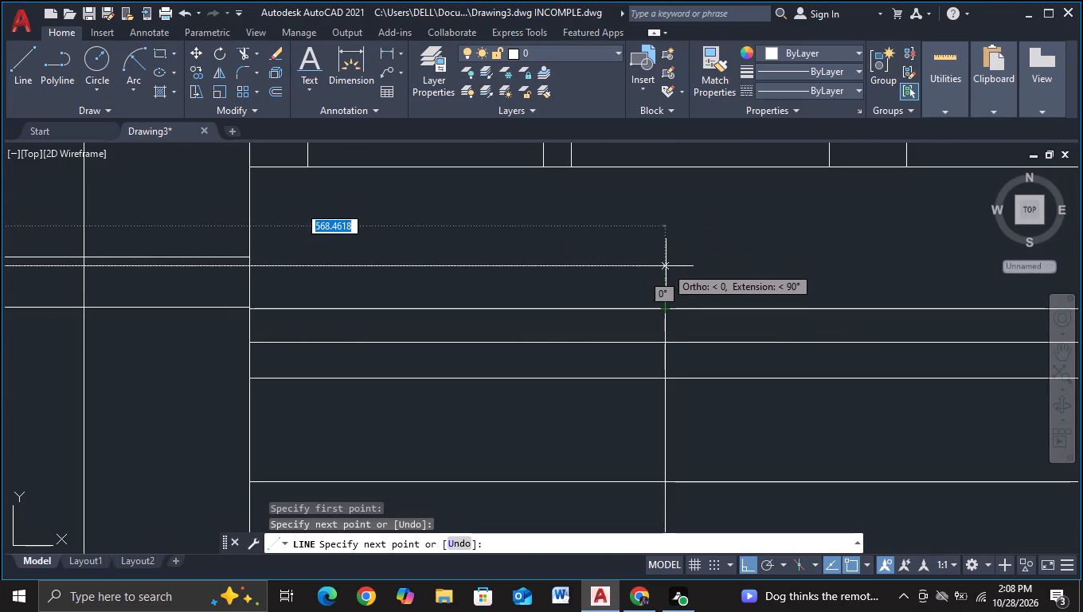
click(666, 266)
click(664, 306)
key(Escape)
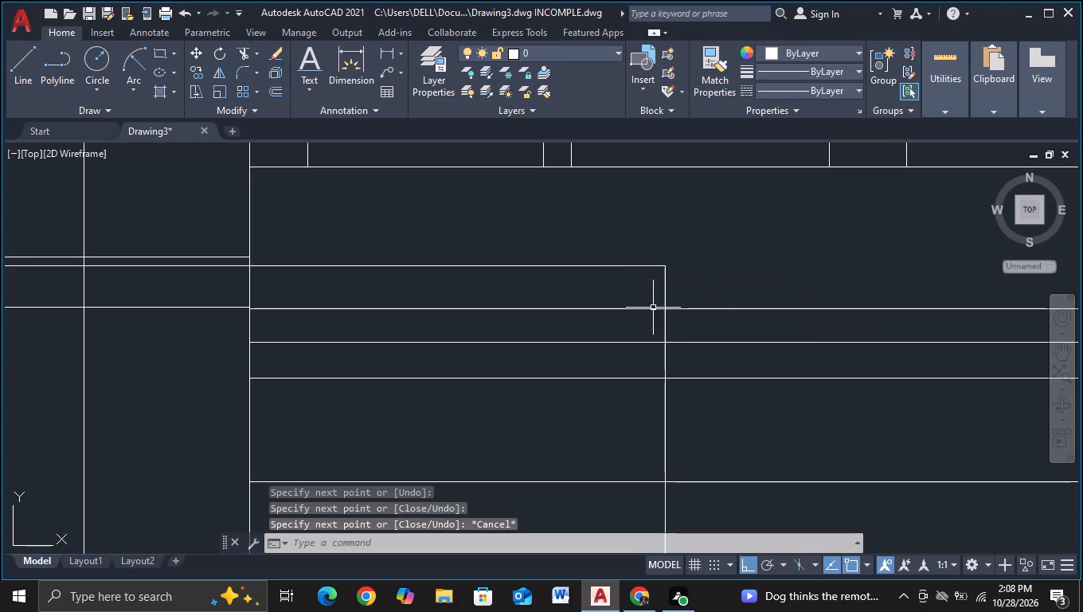
Trim away the new horizontal line's segments inside the gridded central rectangle.
click(248, 47)
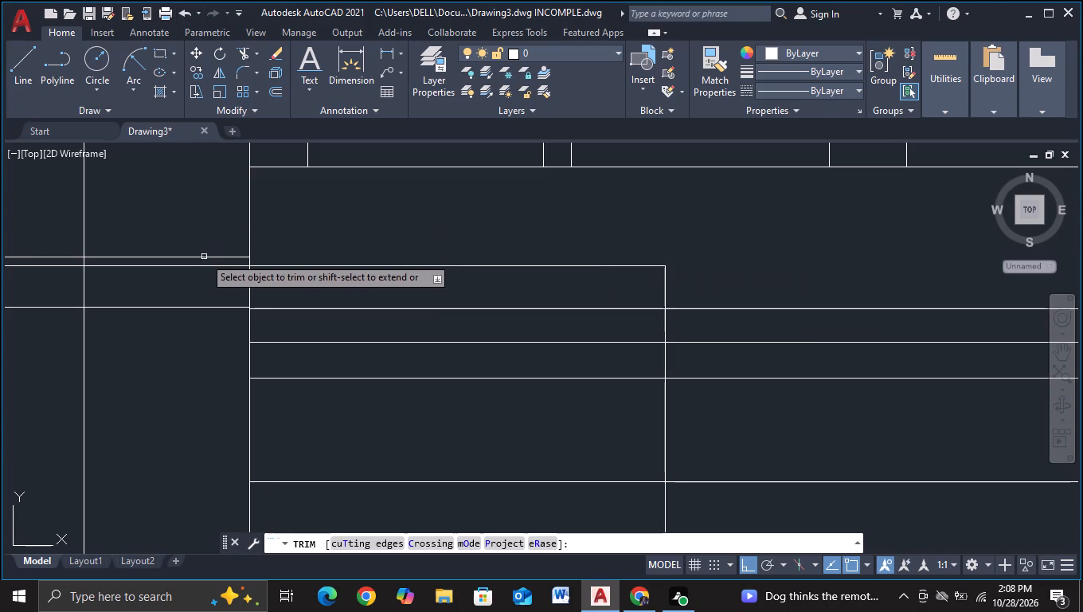
click(200, 266)
middle_drag(169, 281, 456, 271)
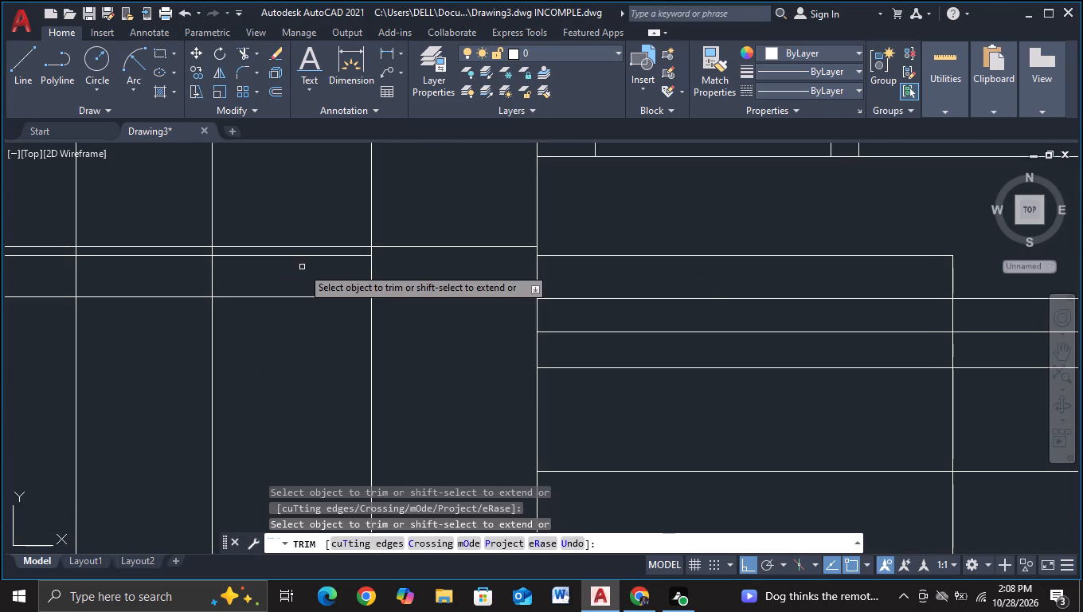
click(303, 257)
click(180, 255)
click(152, 262)
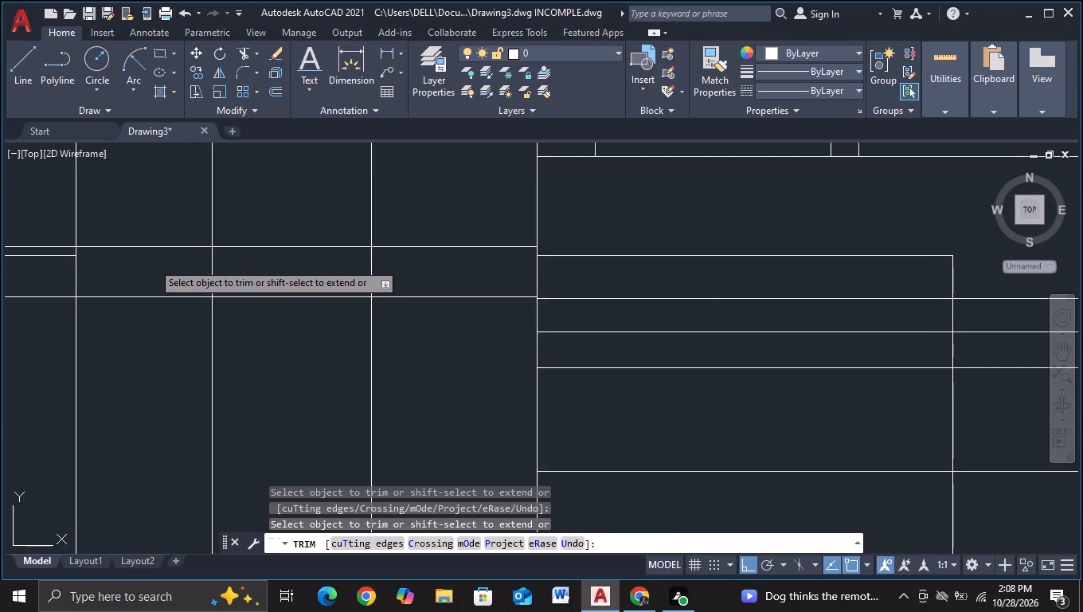
middle_drag(152, 262, 296, 268)
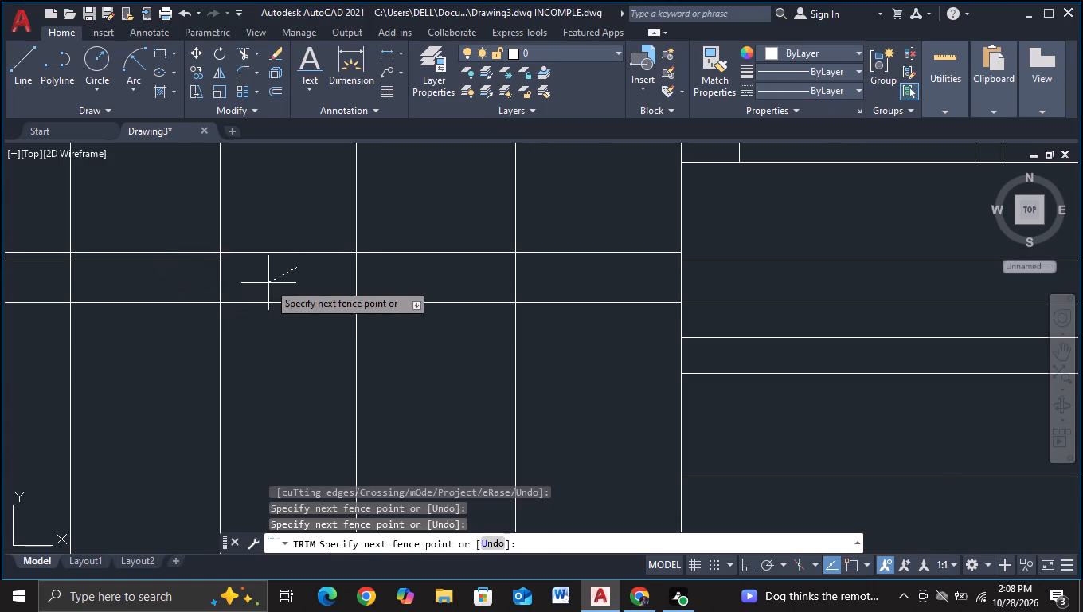
click(268, 283)
click(161, 261)
middle_drag(145, 277, 389, 288)
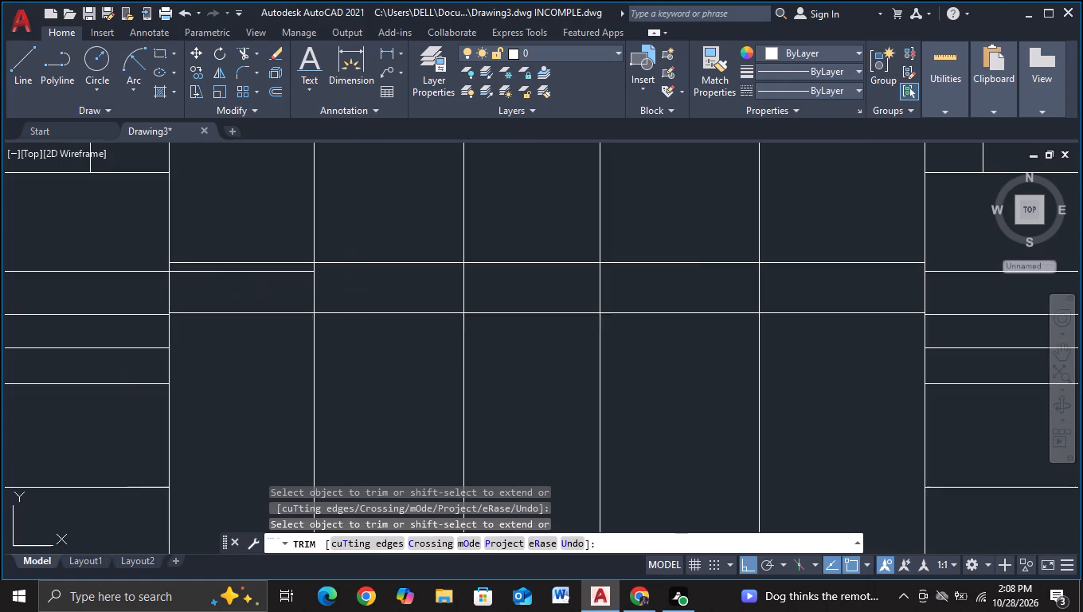
click(221, 272)
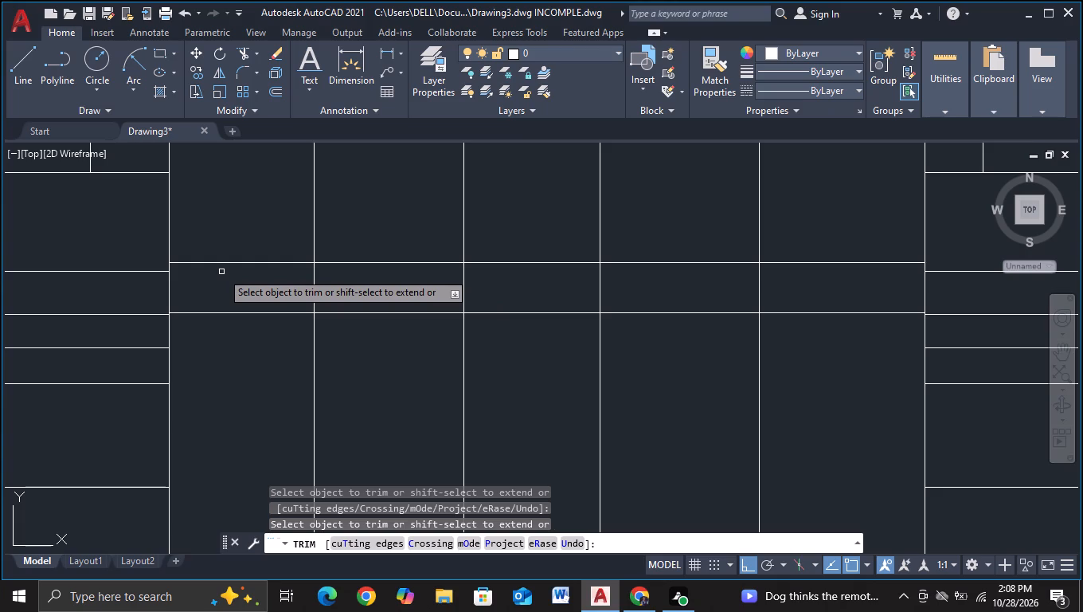
key(Escape)
Trim the thin band's top line inside both side blocks.
scroll(221, 272, down, 2)
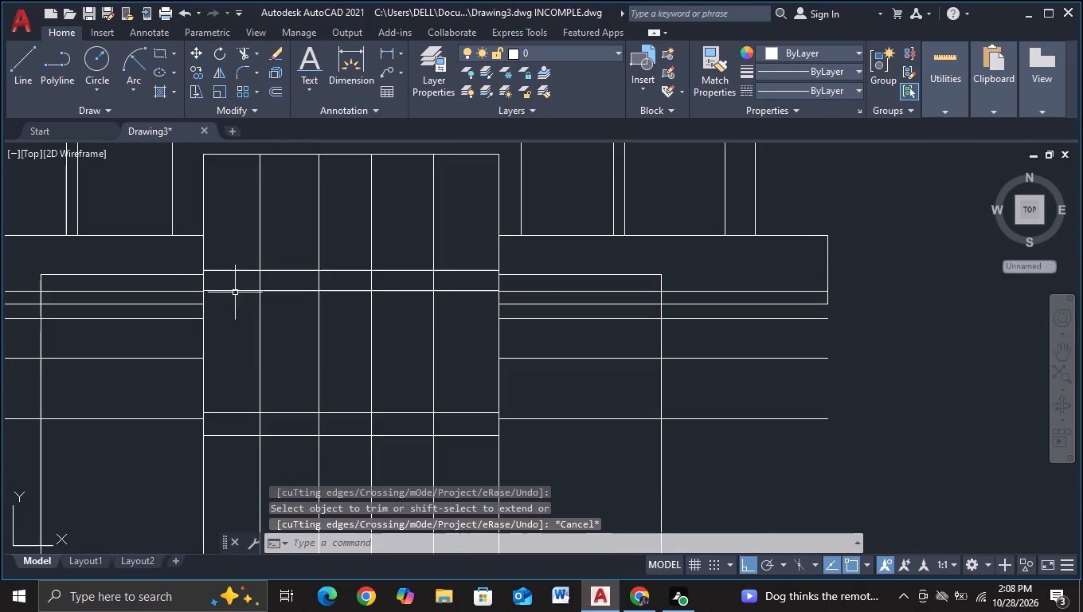
click(241, 47)
click(75, 292)
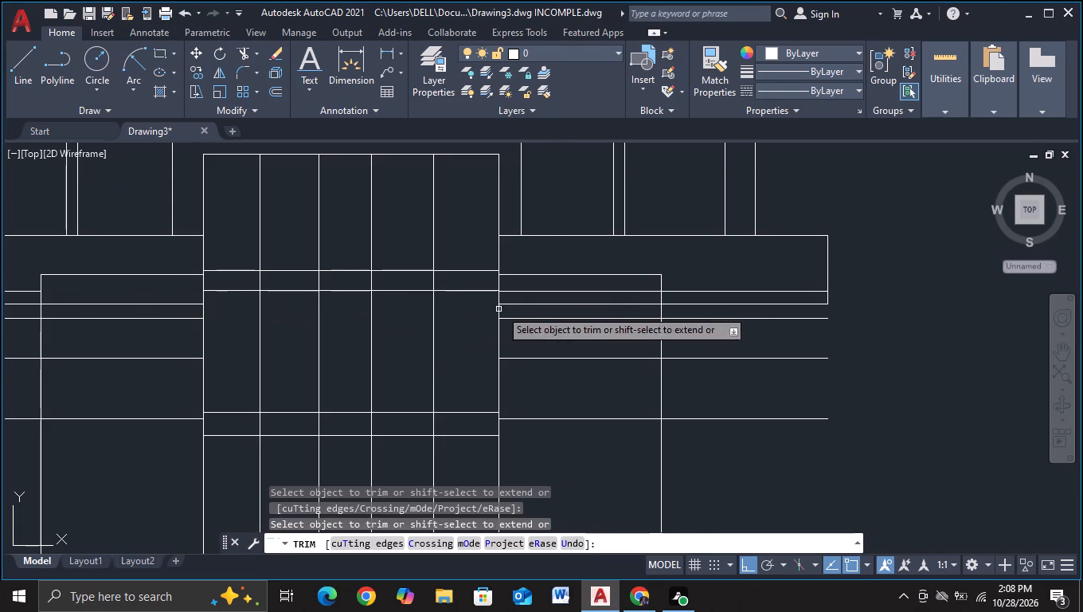
click(529, 292)
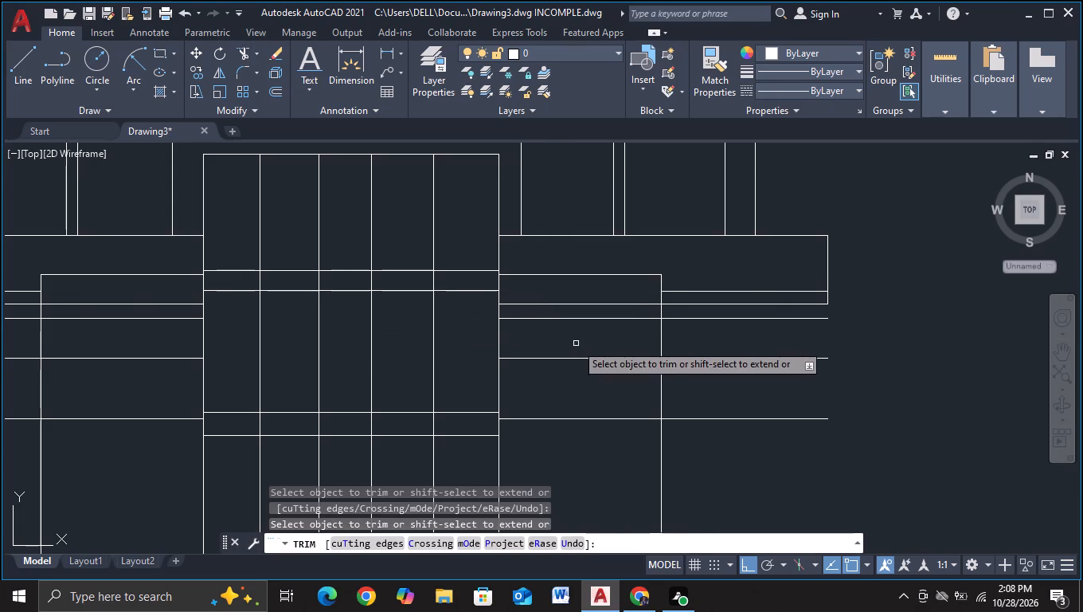
key(Escape)
Trim the three horizontal lines beneath the thin band out of both side blocks.
middle_drag(577, 344, 698, 328)
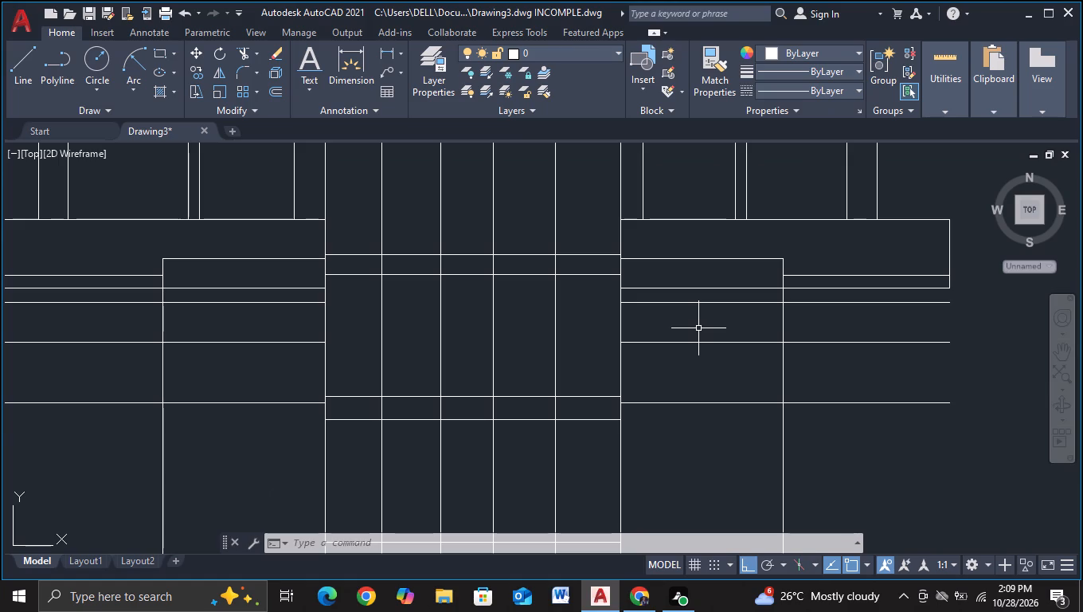
middle_drag(698, 328, 697, 298)
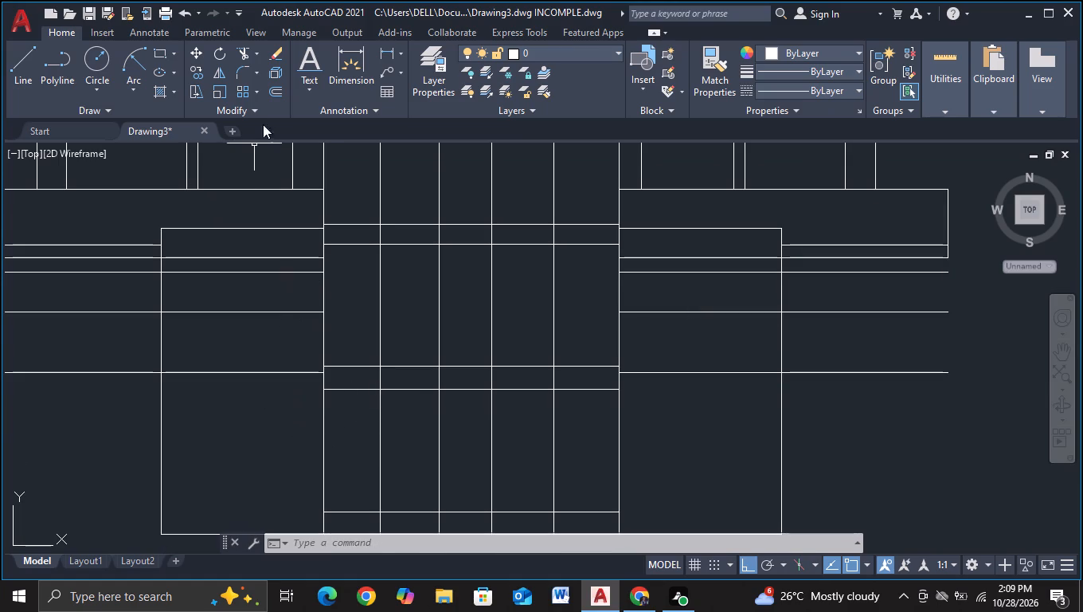
click(246, 53)
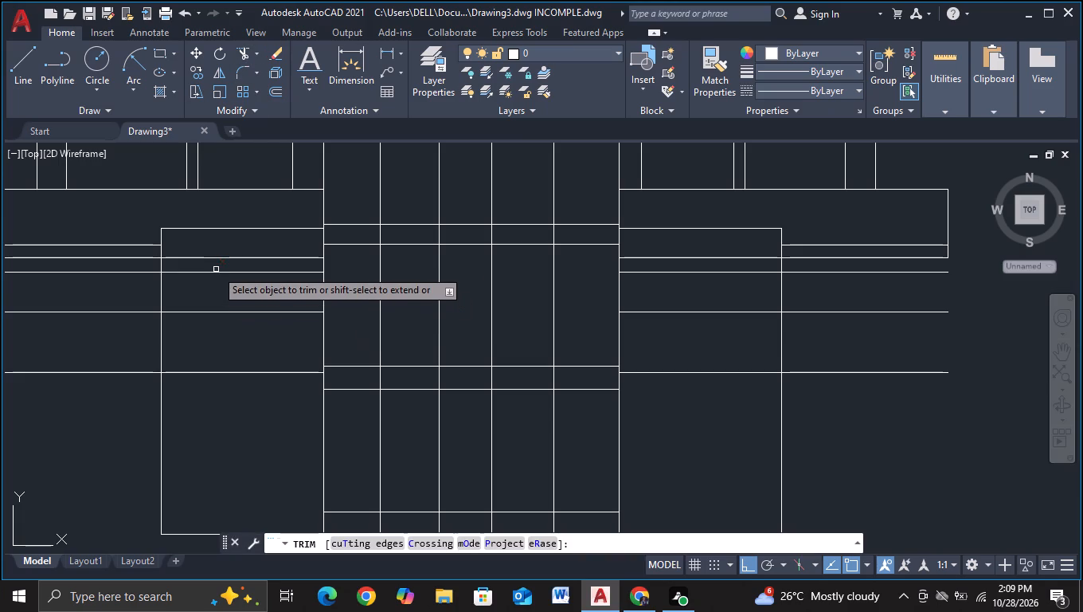
click(216, 265)
click(209, 412)
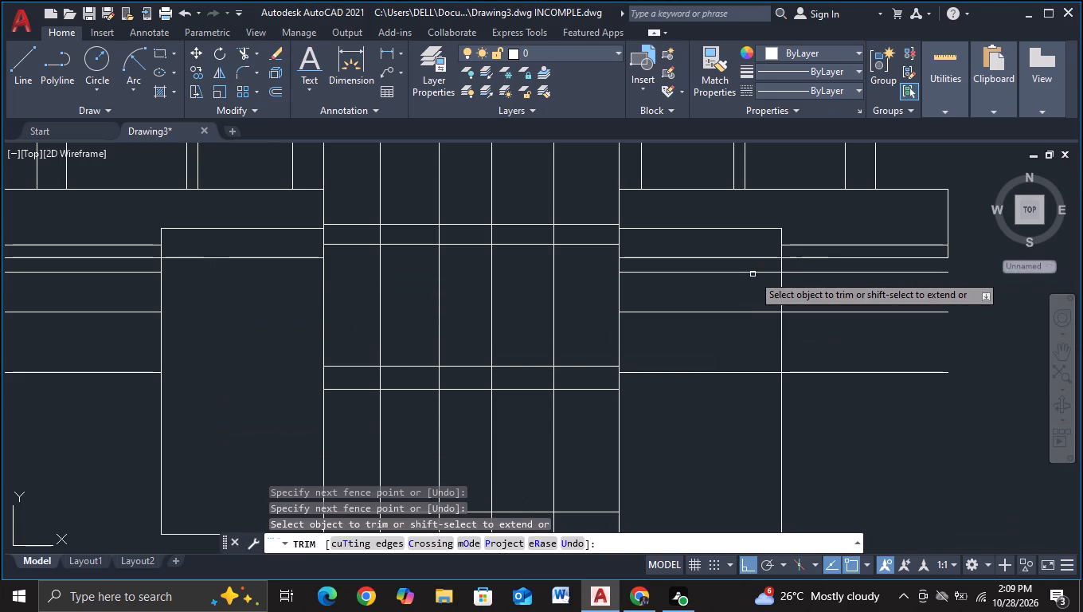
click(734, 263)
click(713, 388)
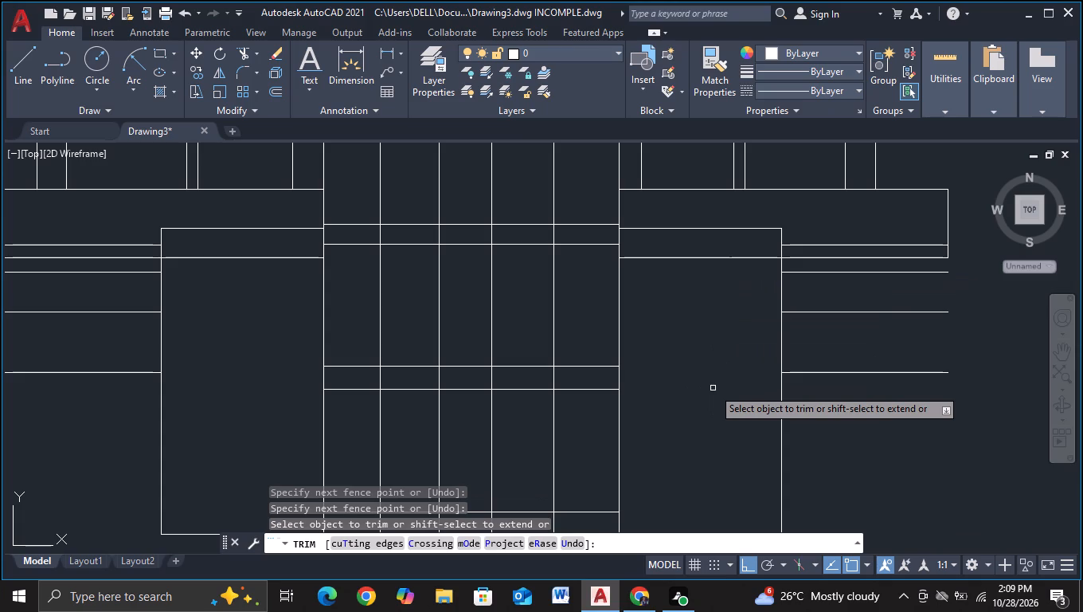
key(Escape)
Copy the left side block's outer vertical line inward three times, at offsets ranging from about 52 to 88 units.
scroll(597, 379, down, 2)
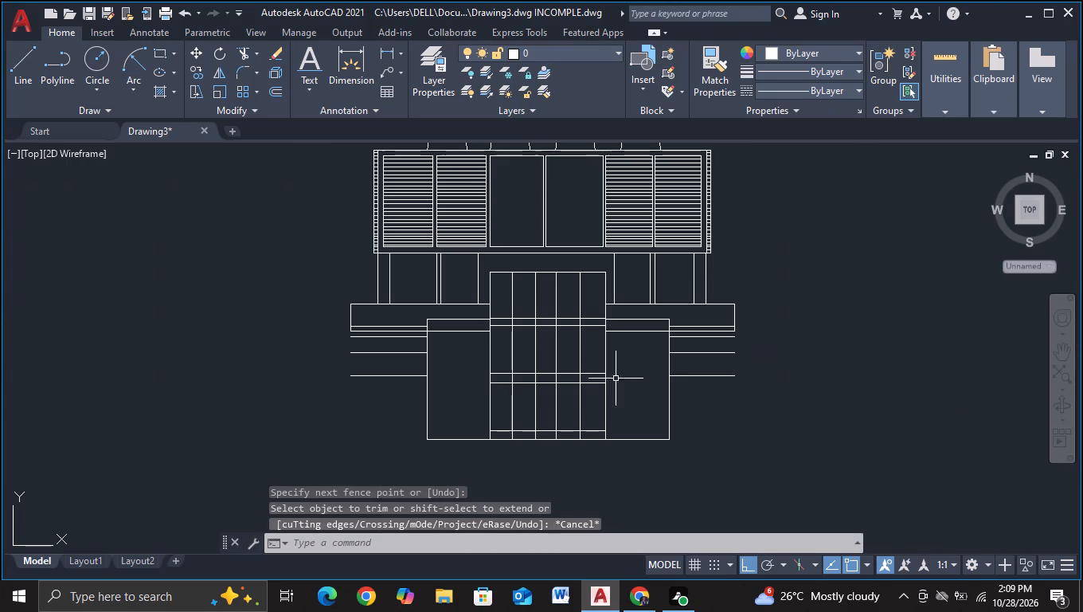
middle_drag(659, 382, 660, 339)
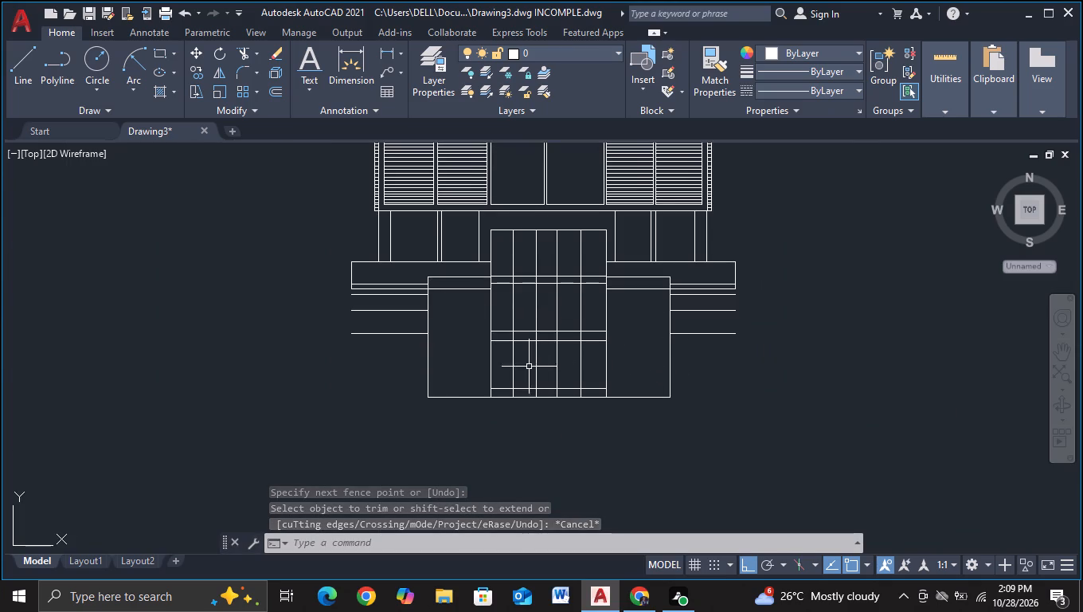
click(429, 359)
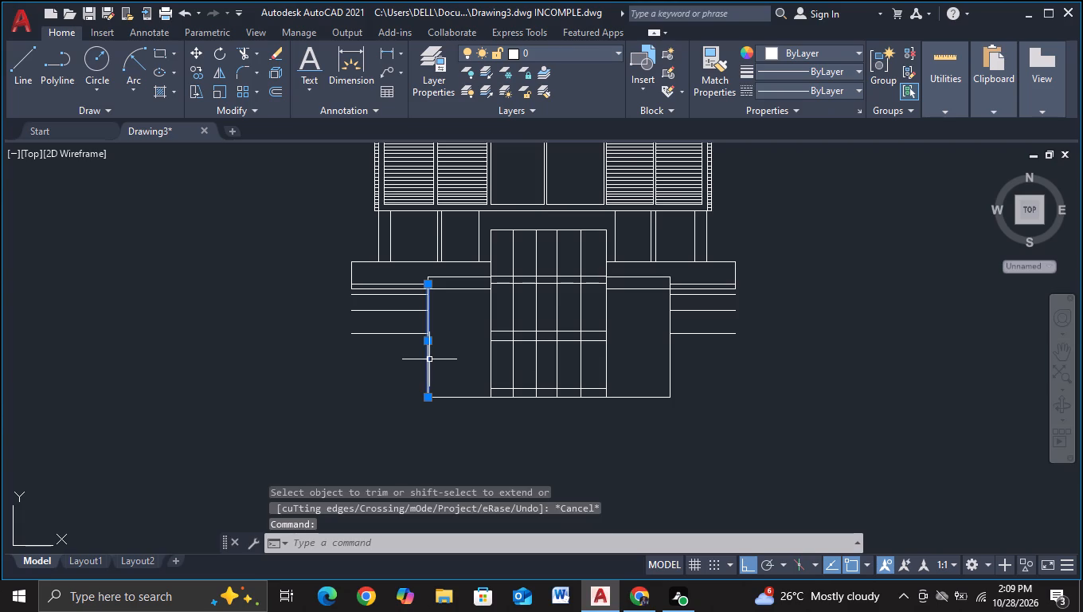
scroll(429, 359, up, 2)
middle_drag(446, 349, 405, 339)
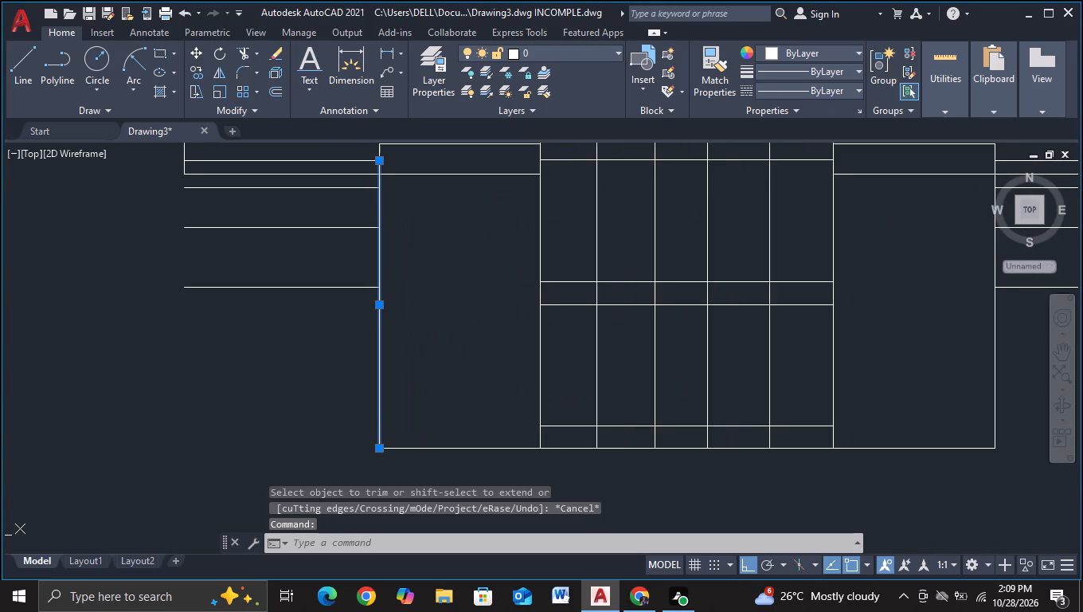
key(c)
click(424, 390)
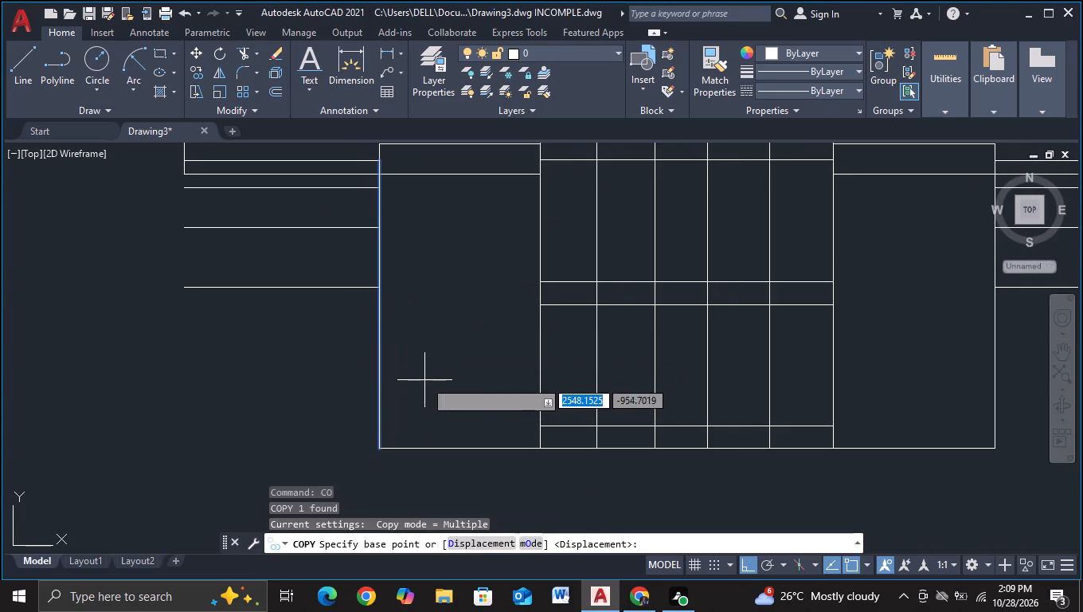
click(424, 380)
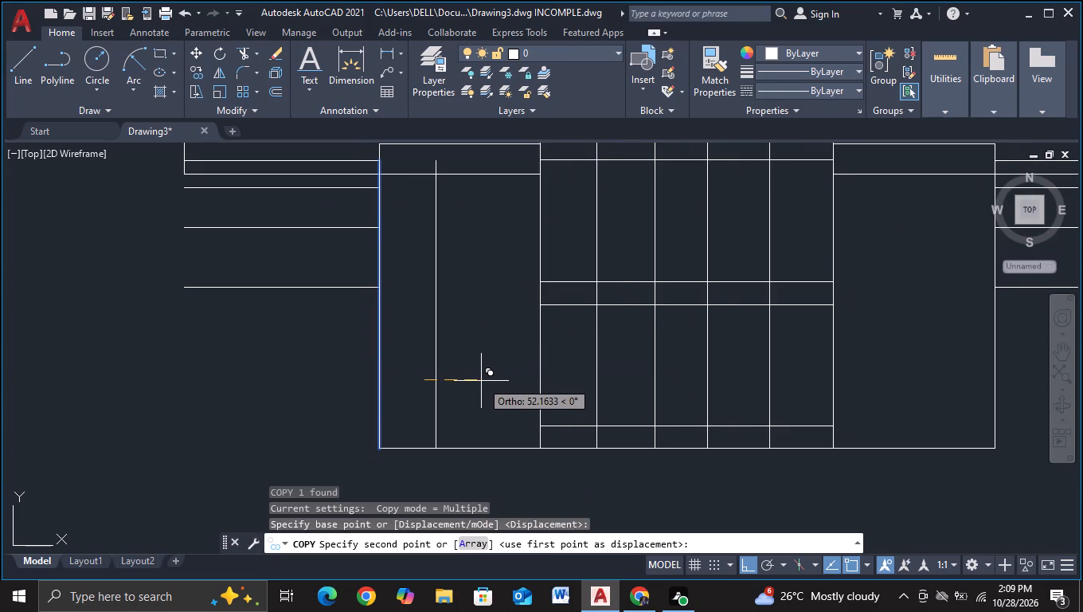
click(481, 381)
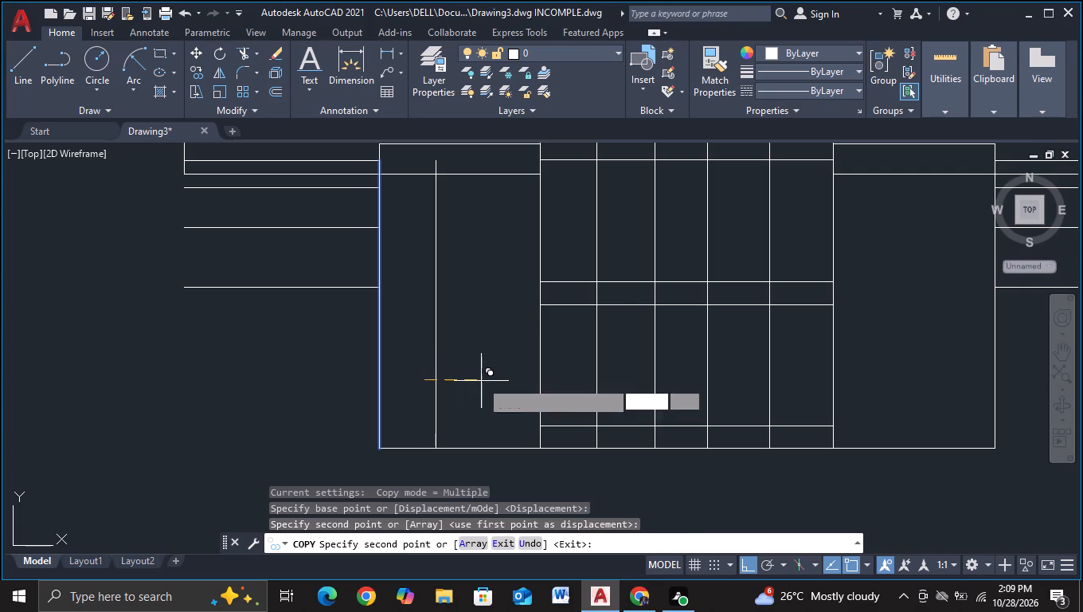
click(498, 382)
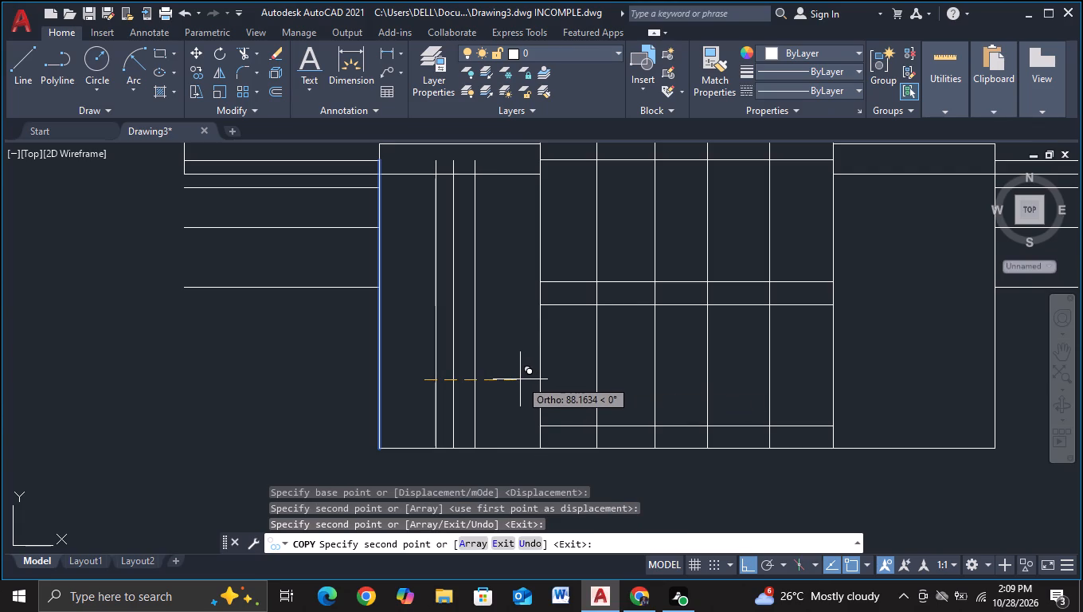
click(520, 379)
key(Escape)
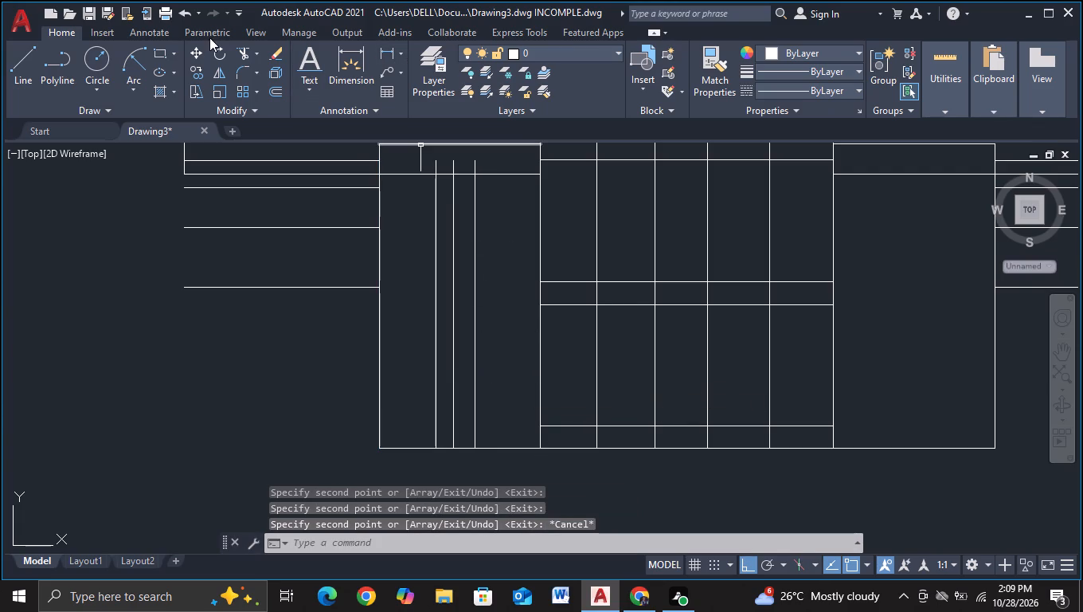
Trim the three copied vertical lines above the horizontal line near the left side block's top.
click(238, 49)
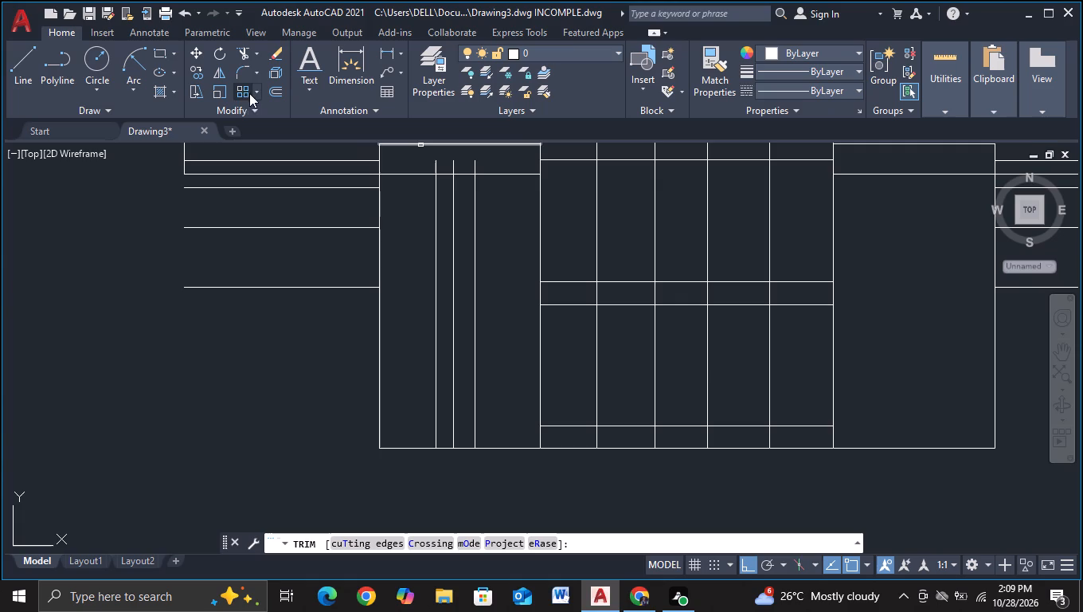
click(427, 164)
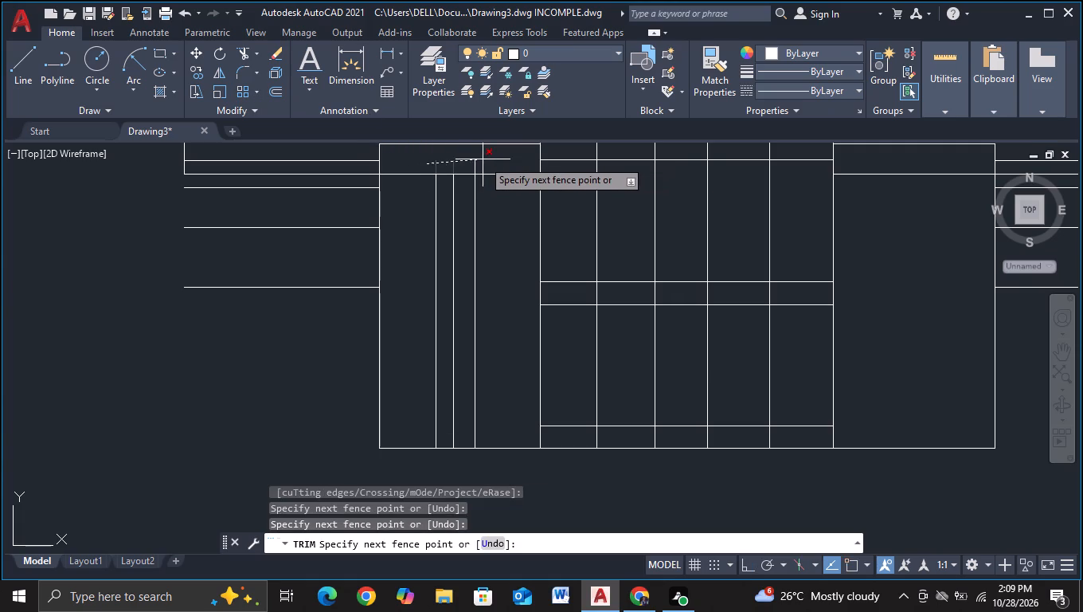
click(488, 168)
key(Escape)
Move the three vertical lines in the left side block about 4 units towards the gridded central rectangle.
click(494, 223)
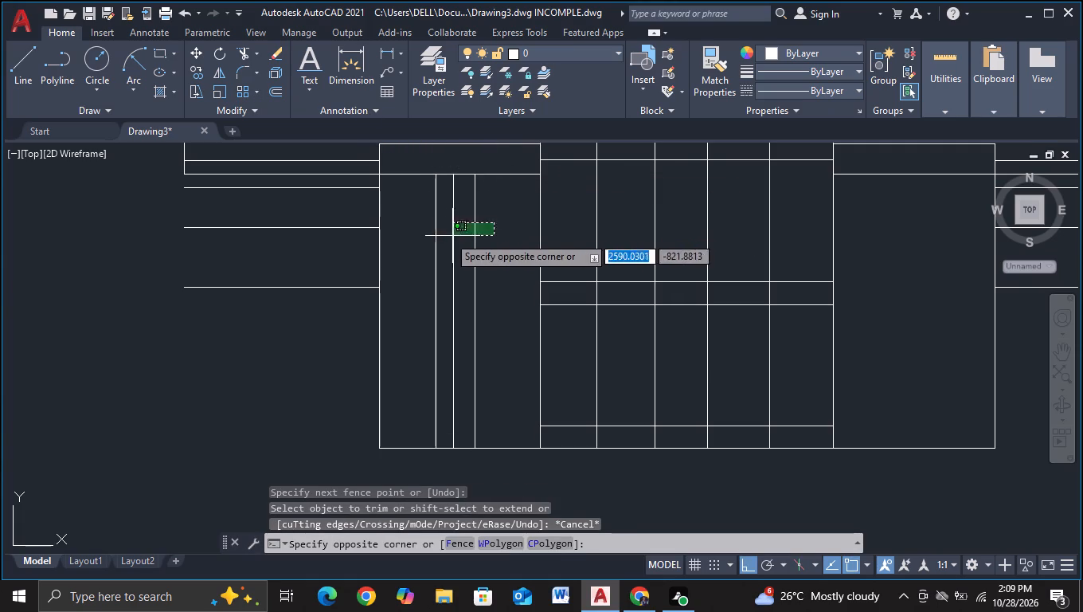
click(427, 237)
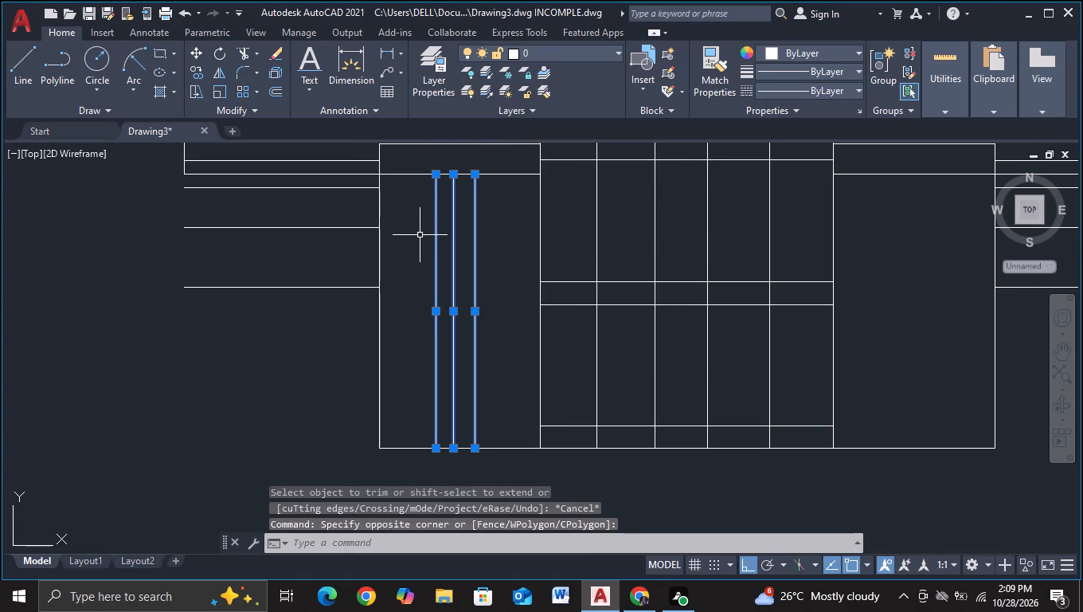
key(m)
click(478, 269)
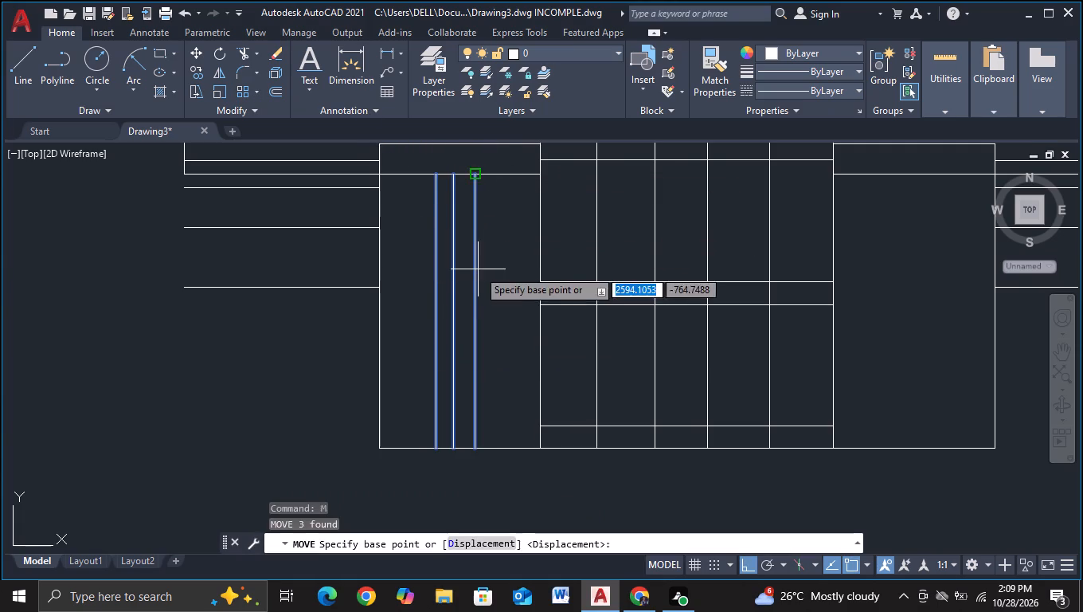
click(512, 300)
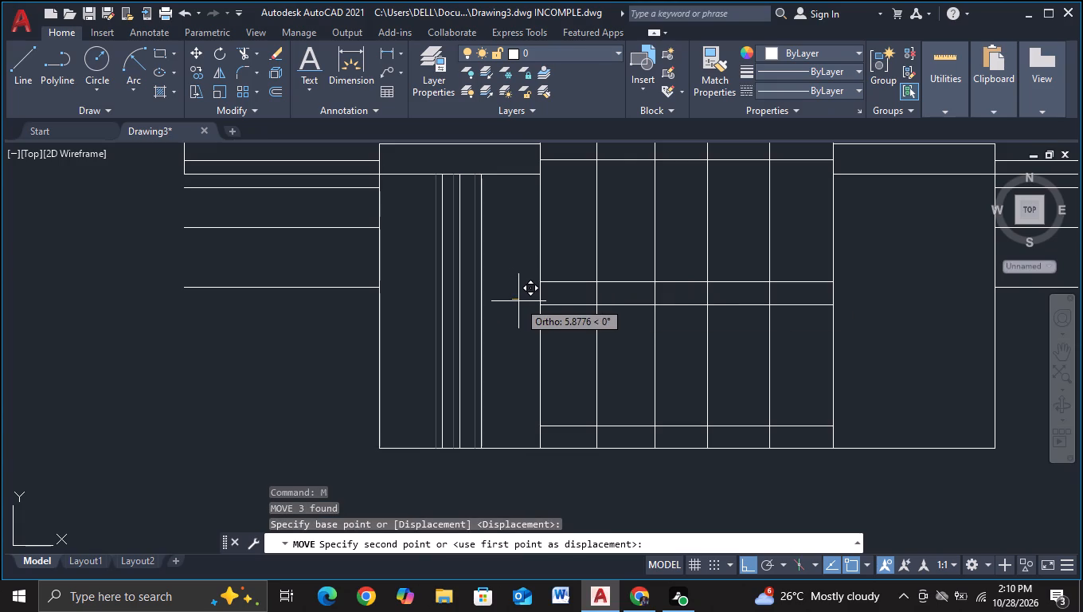
click(516, 301)
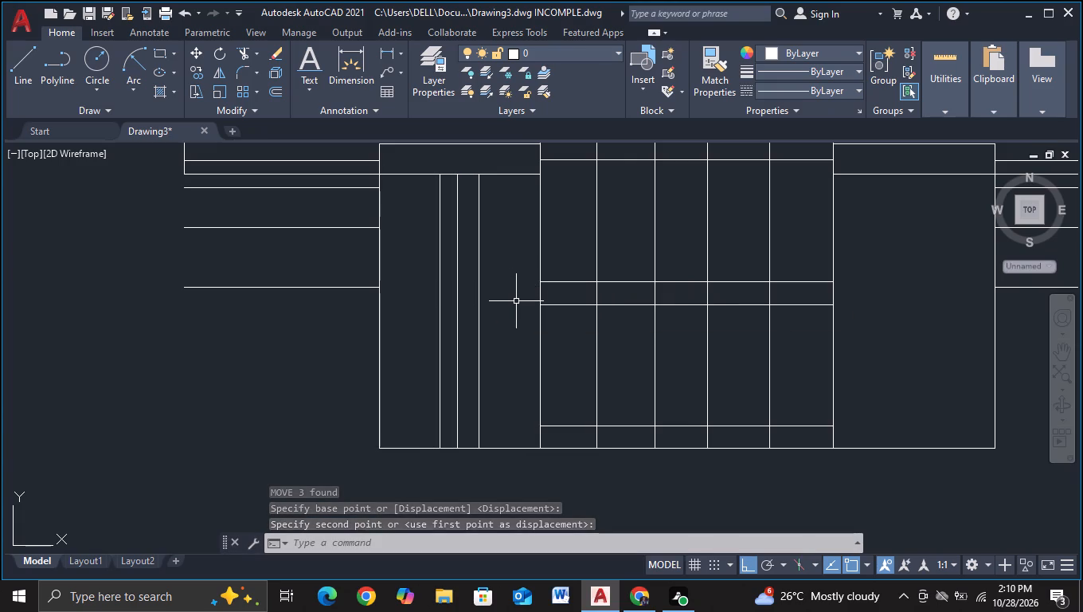
key(Escape)
Copy the left side block's three vertical lines about 420 units horizontally into the right side block.
click(502, 246)
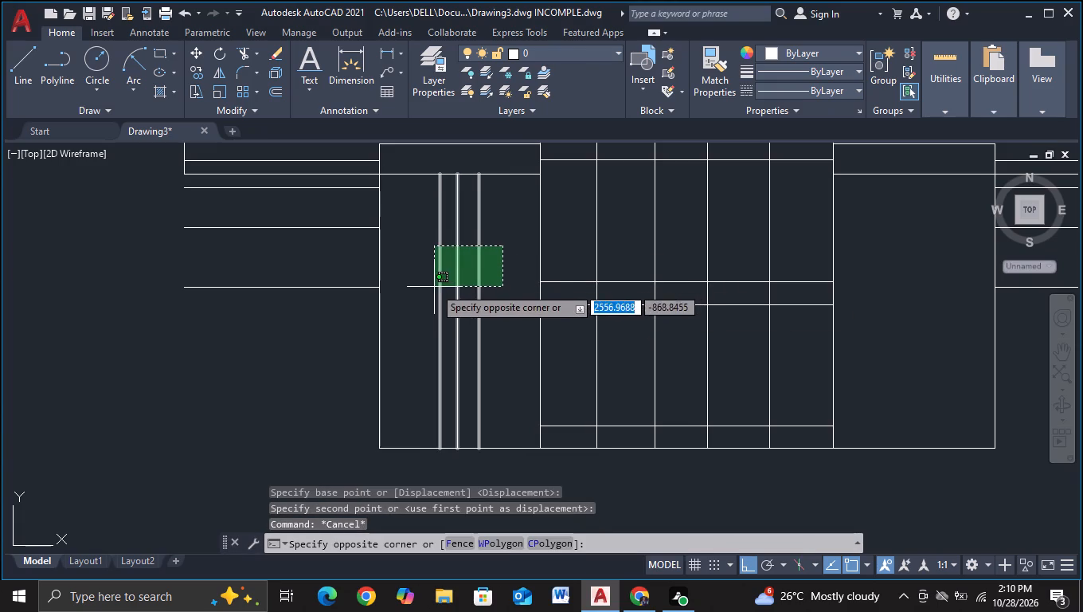
click(405, 295)
key(c)
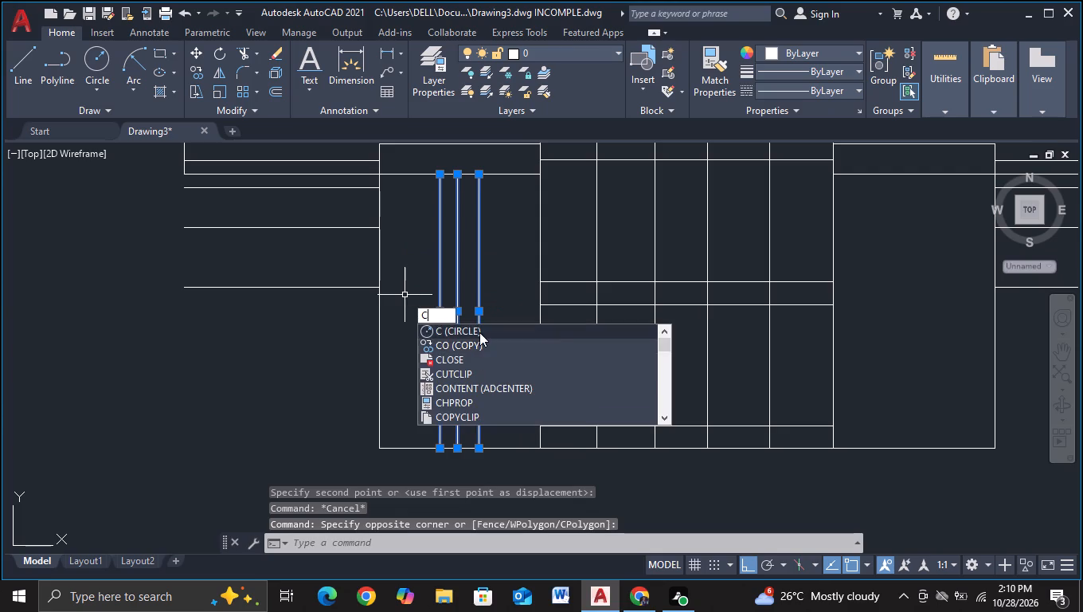
double_click(481, 343)
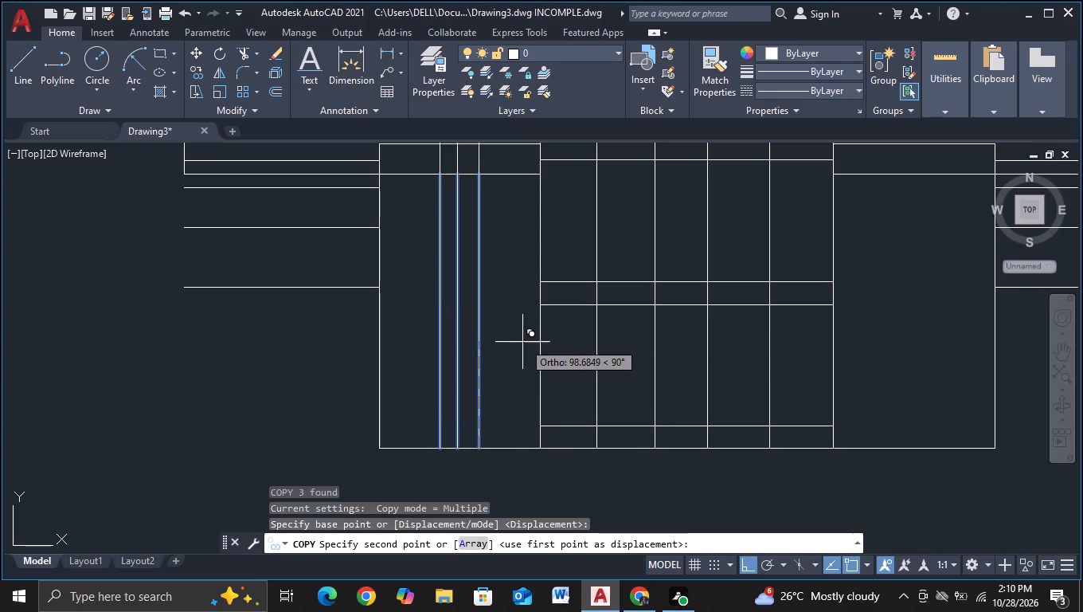
middle_drag(517, 355, 49, 343)
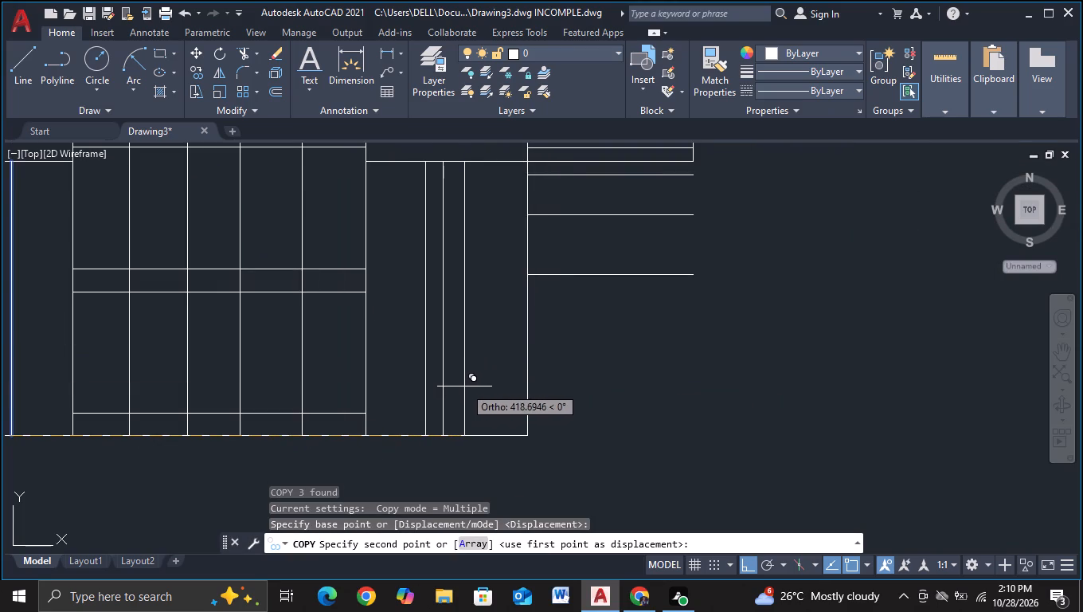
click(465, 387)
key(Escape)
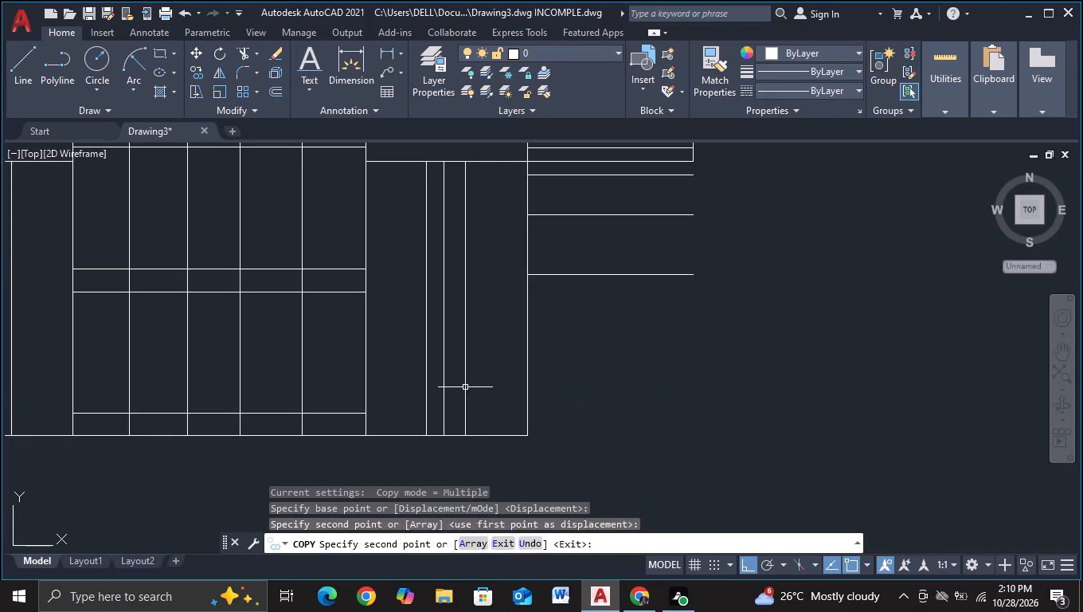
Draw a vertical line closing the left wing's outer end, from the thin band's lower corner down to the lowest horizontal line.
scroll(465, 387, down, 2)
middle_drag(451, 465, 527, 426)
middle_drag(495, 429, 495, 425)
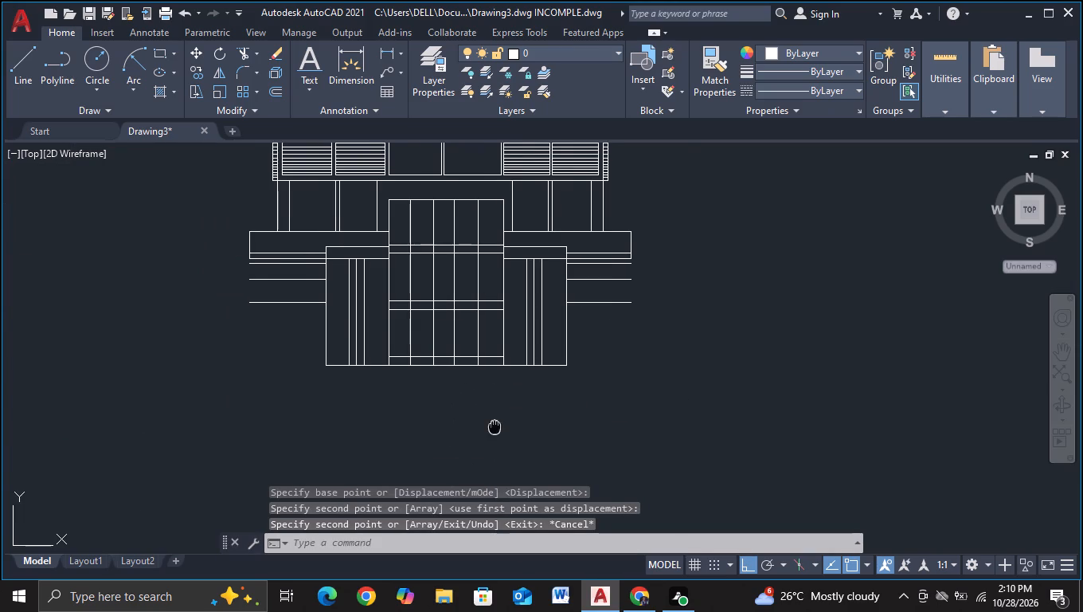
middle_drag(495, 425, 500, 406)
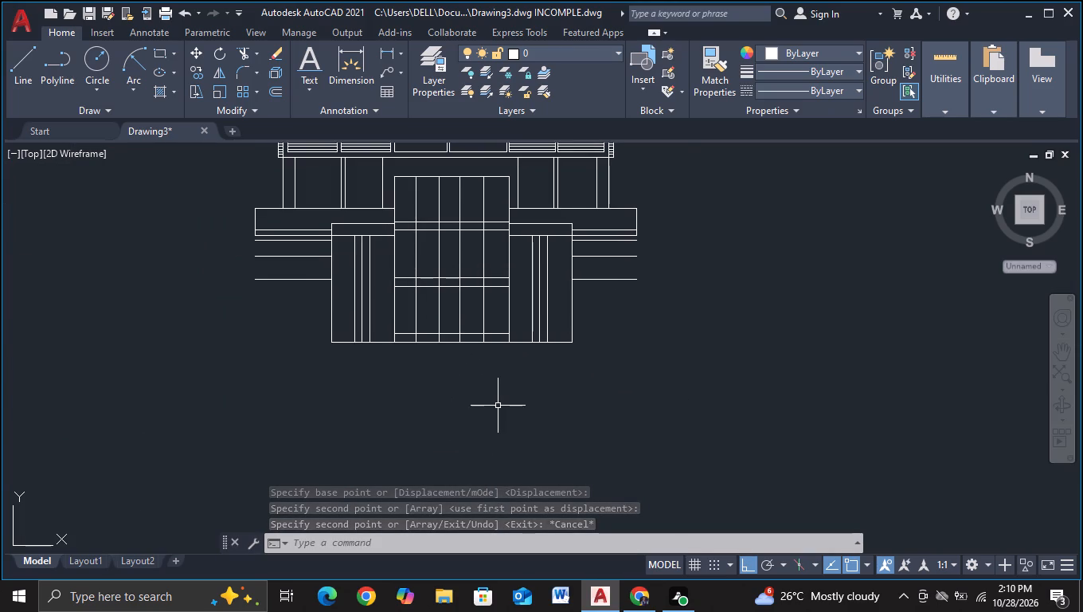
scroll(498, 406, down, 1)
scroll(498, 406, up, 1)
middle_drag(498, 406, 499, 397)
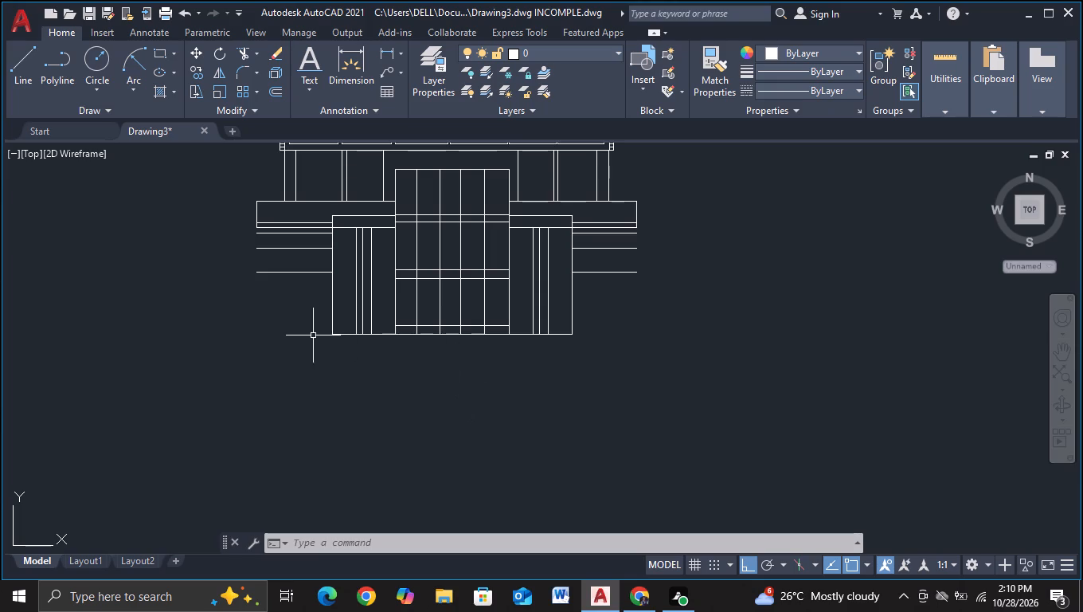
middle_drag(313, 335, 370, 332)
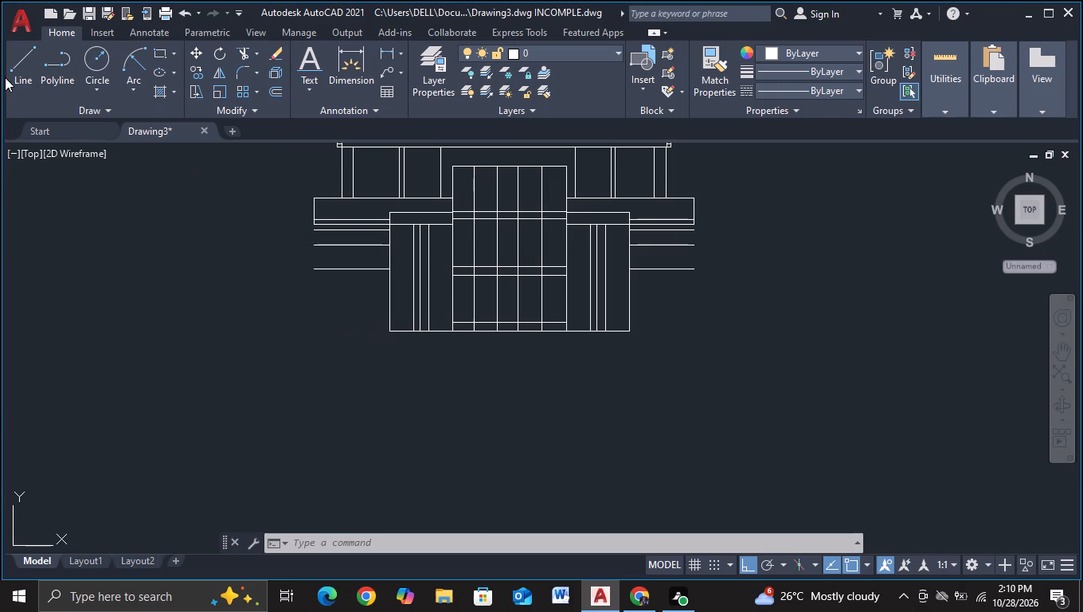
click(16, 71)
scroll(206, 277, up, 2)
middle_drag(227, 262, 0, 403)
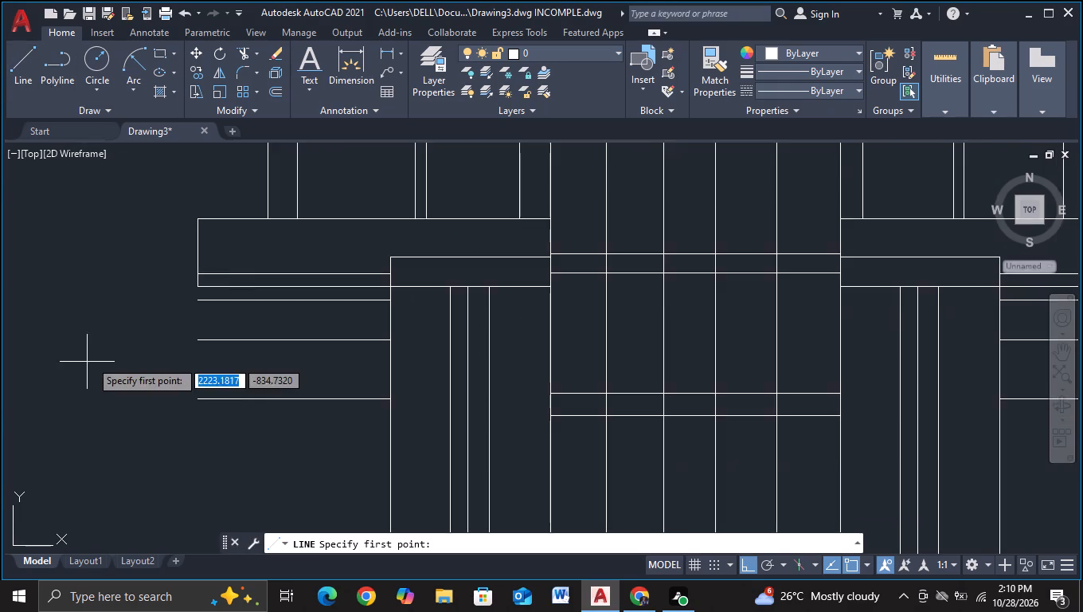
scroll(93, 359, up, 1)
middle_drag(127, 357, 98, 382)
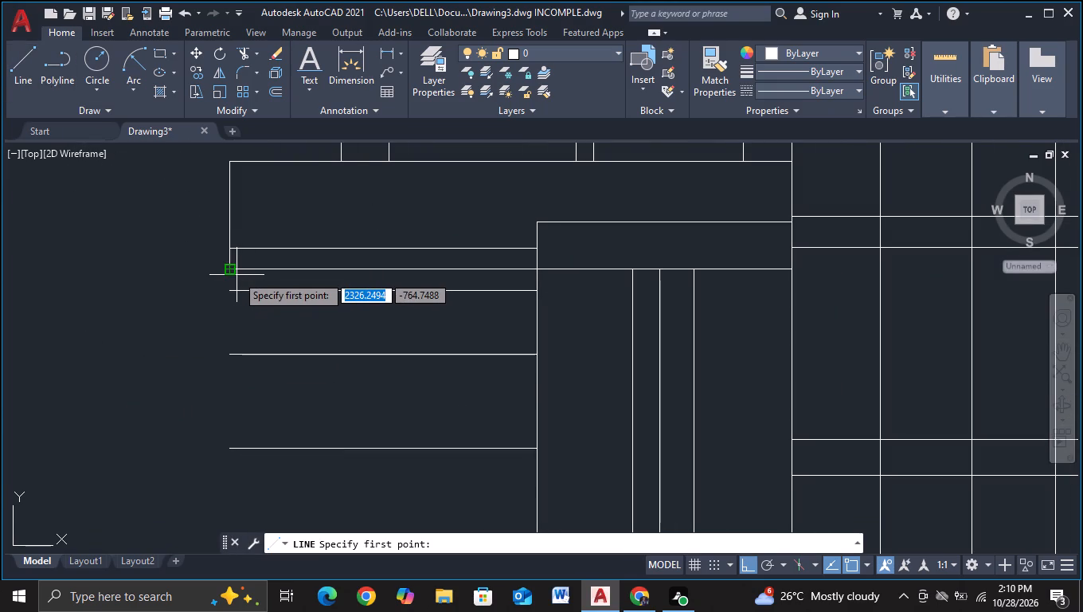
click(236, 275)
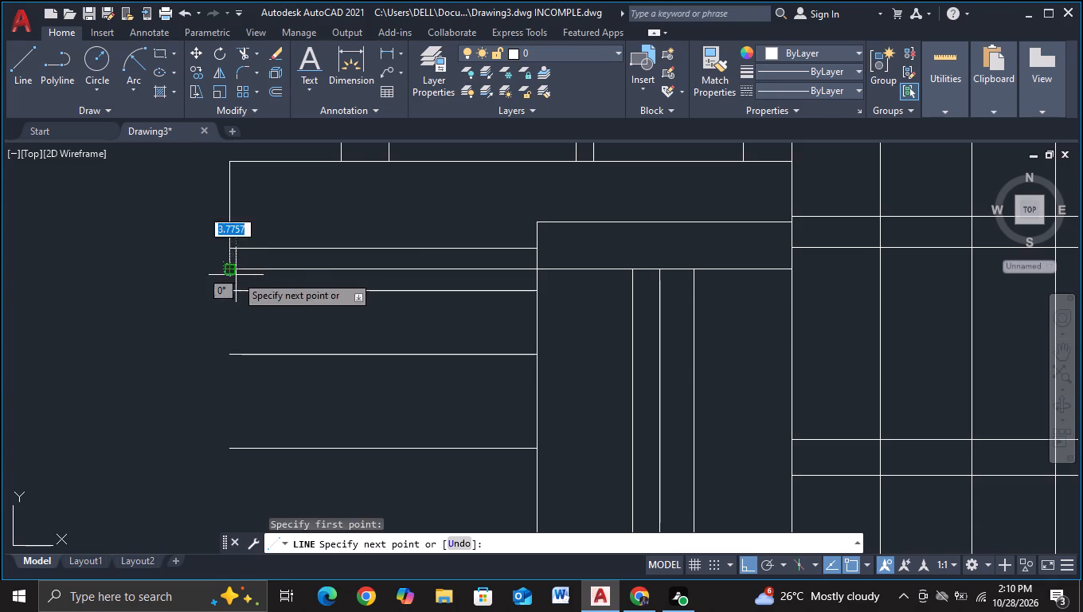
click(236, 454)
key(Escape)
Draw a matching vertical line closing the right wing's outer end, from the thin band's lower corner to the lowest horizontal line.
scroll(286, 412, down, 1)
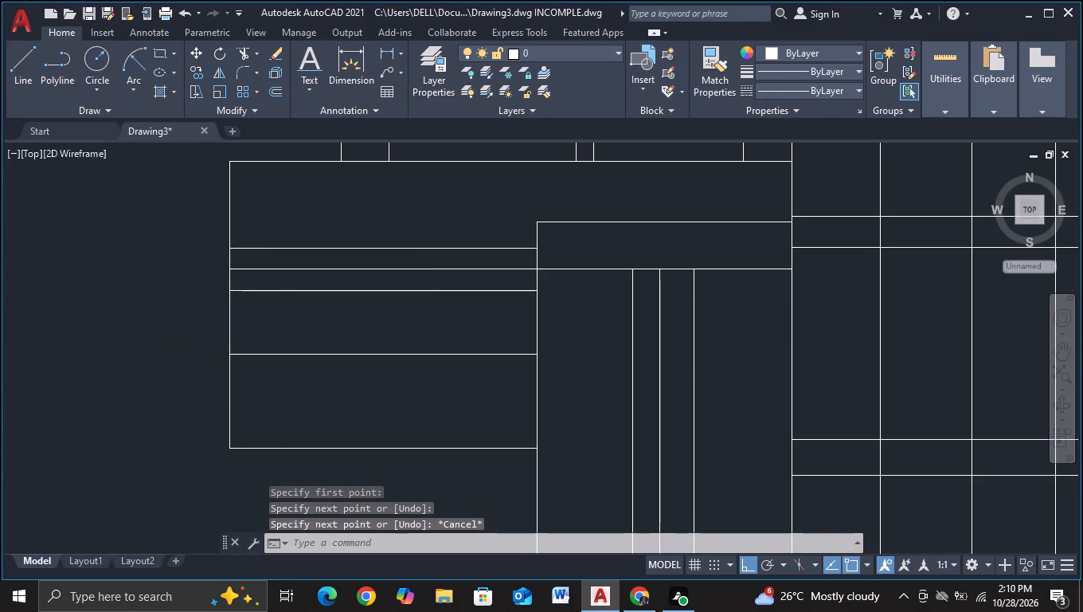
click(24, 90)
scroll(129, 371, down, 2)
middle_drag(129, 371, 29, 371)
scroll(476, 384, up, 1)
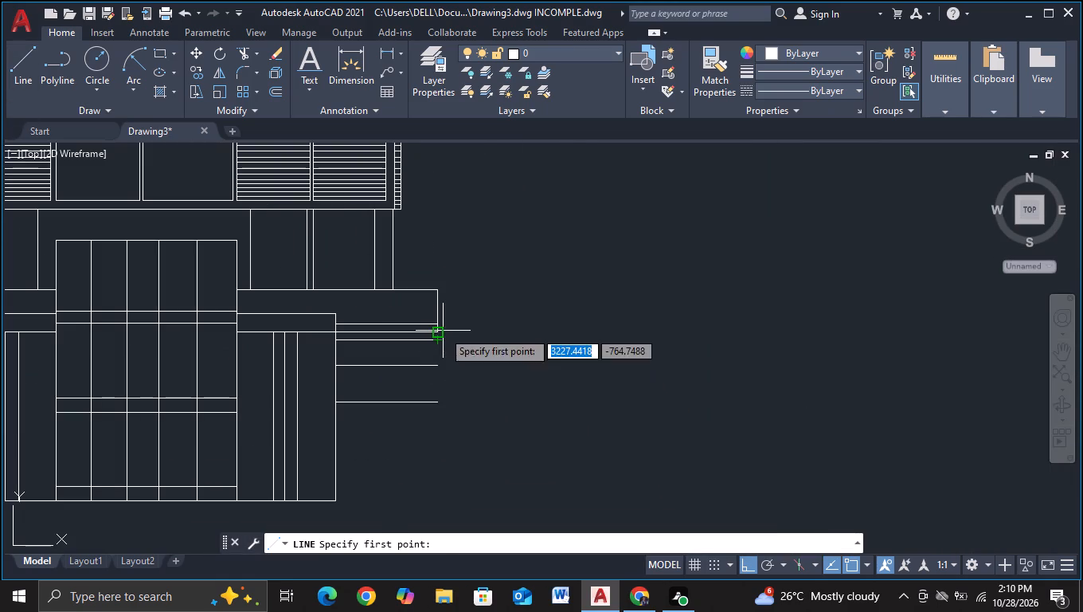
click(443, 331)
click(430, 404)
key(Escape)
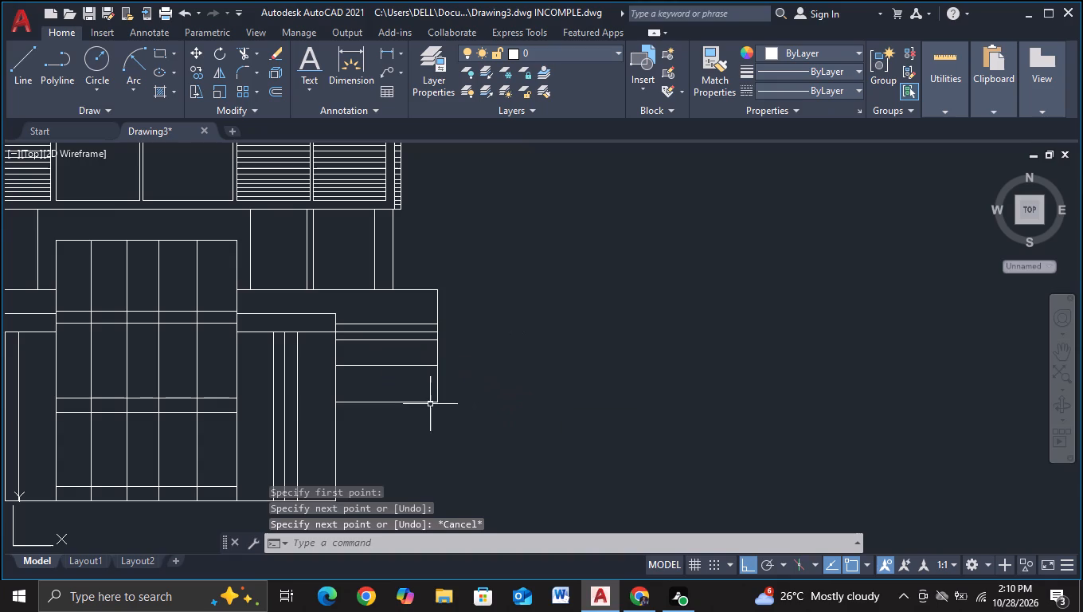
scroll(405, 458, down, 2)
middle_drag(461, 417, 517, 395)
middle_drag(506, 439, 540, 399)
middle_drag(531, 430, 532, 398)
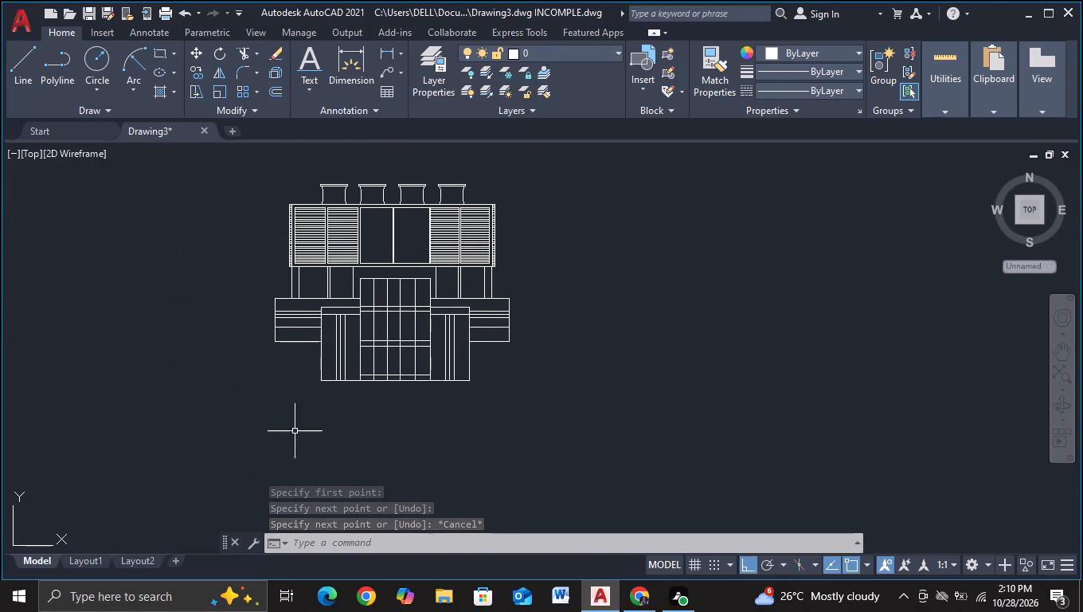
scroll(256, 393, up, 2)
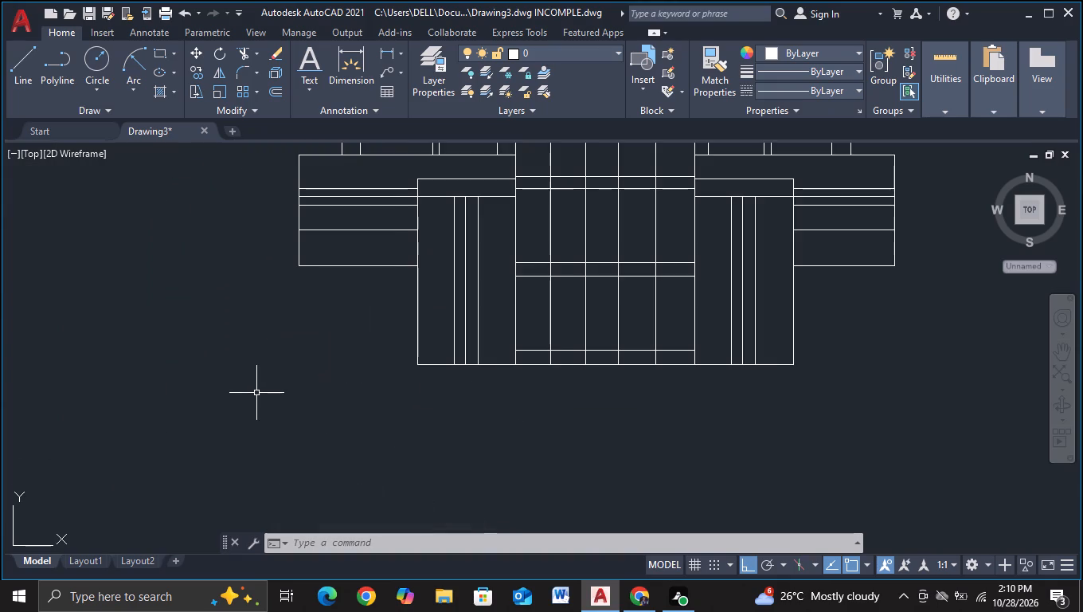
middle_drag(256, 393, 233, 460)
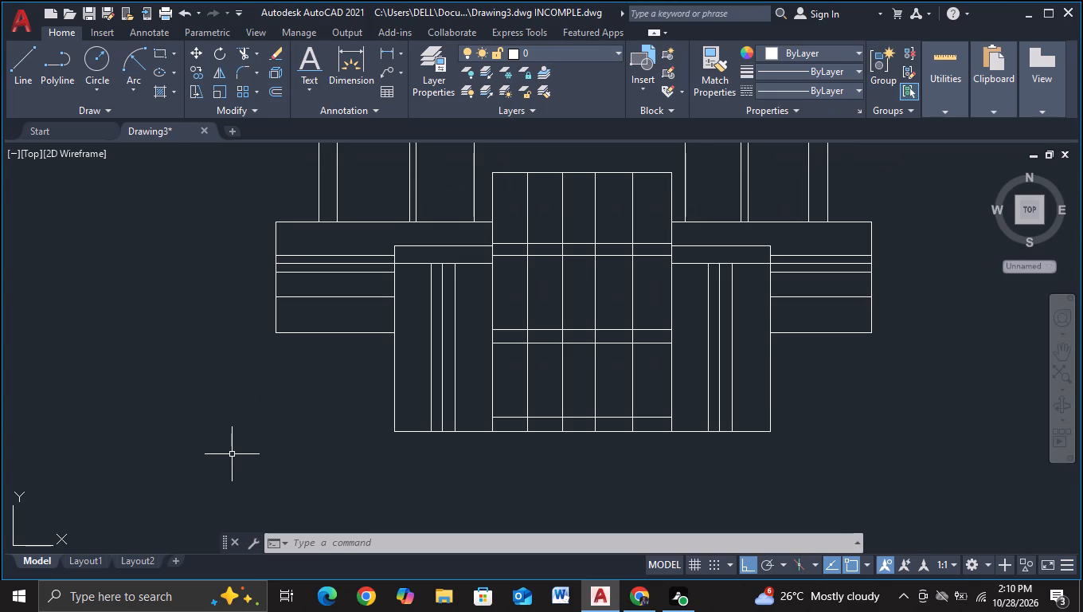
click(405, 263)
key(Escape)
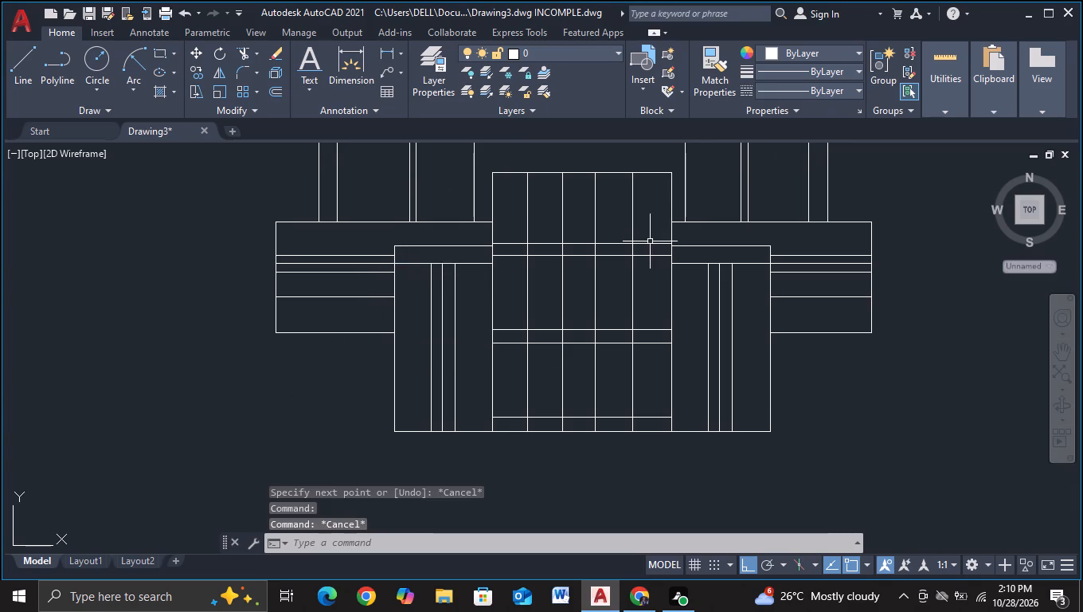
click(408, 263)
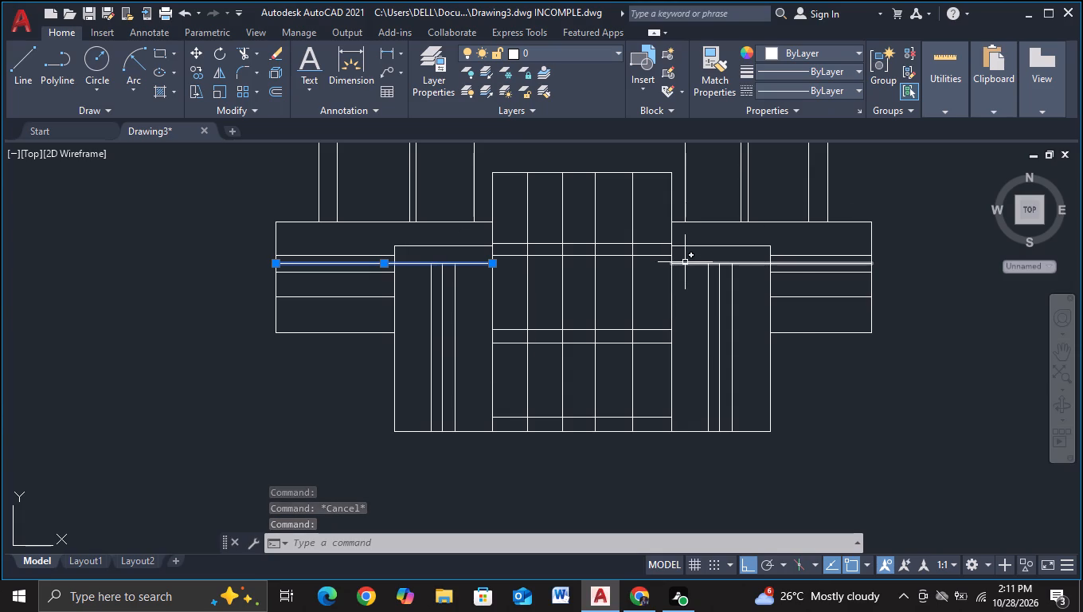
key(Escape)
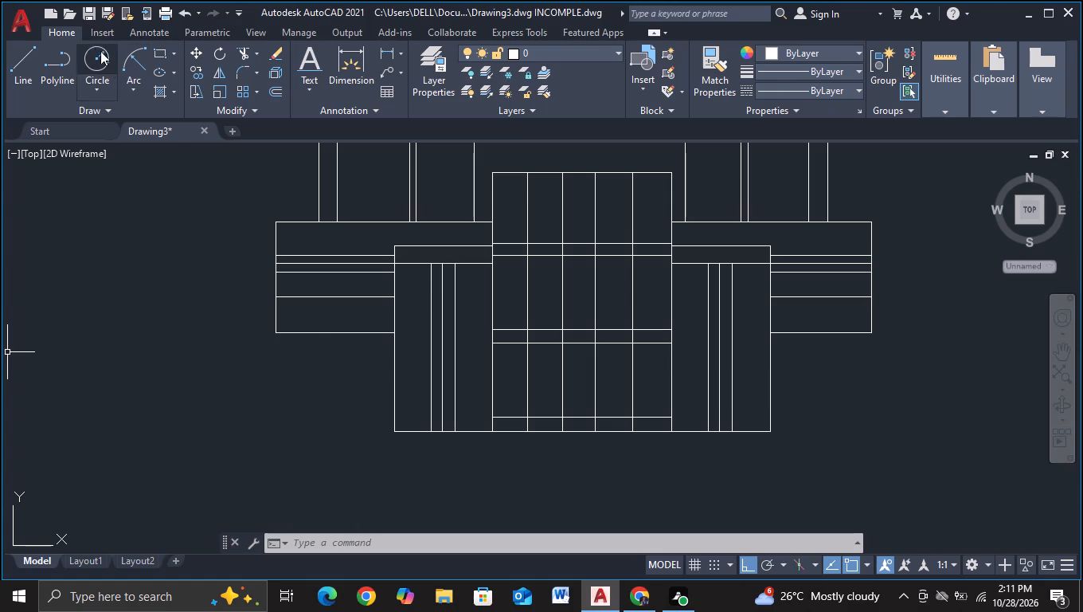
Draw a horizontal line continuing the left wing's first line beneath the thin band across the left side block, past the central rectangle's edge.
click(30, 67)
scroll(264, 307, up, 1)
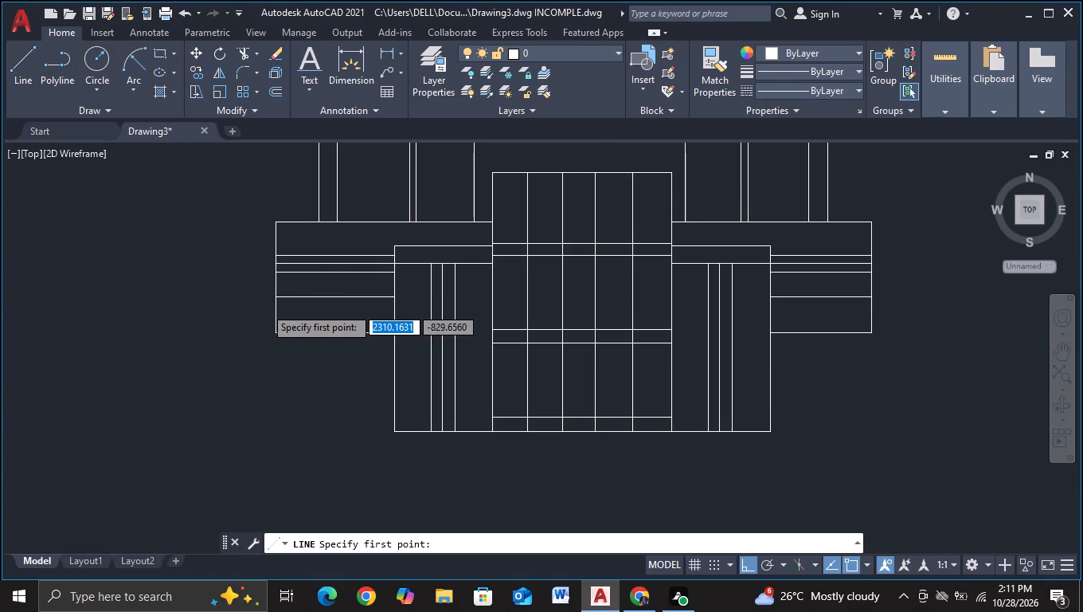
scroll(275, 300, up, 2)
middle_drag(282, 298, 273, 435)
middle_drag(407, 371, 50, 300)
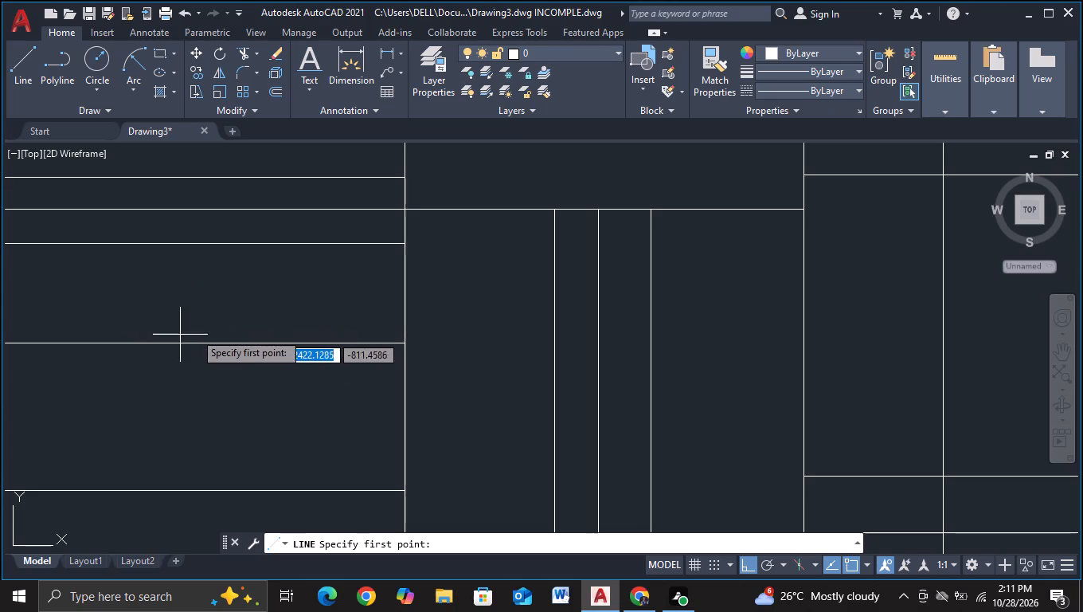
middle_drag(207, 328, 0, 343)
click(165, 265)
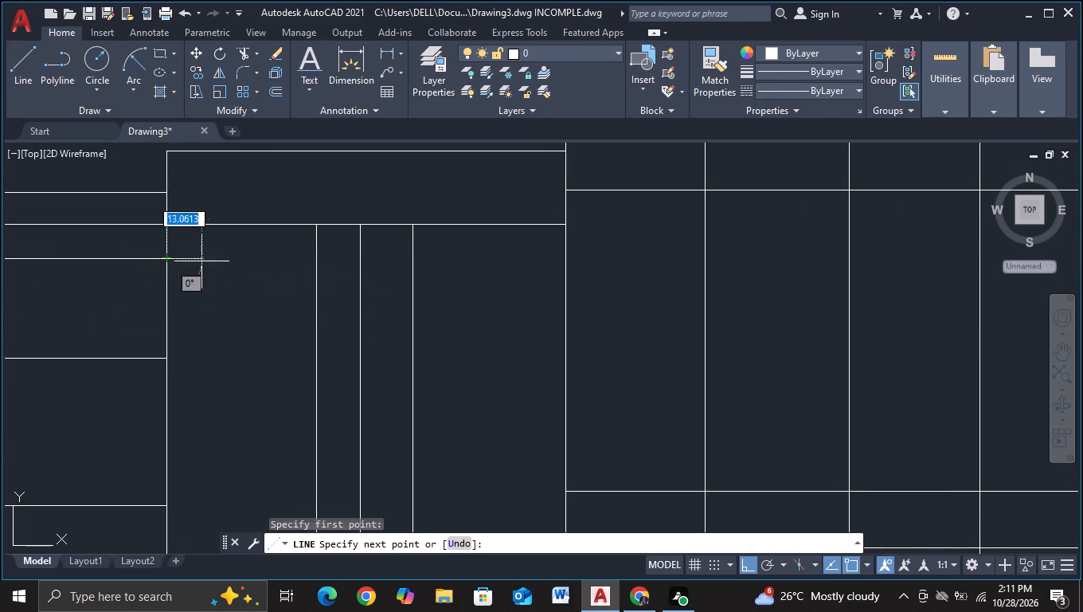
click(611, 276)
key(Escape)
Draw a matching horizontal line about 195 units long across the right side block, past the central rectangle's edge.
click(33, 73)
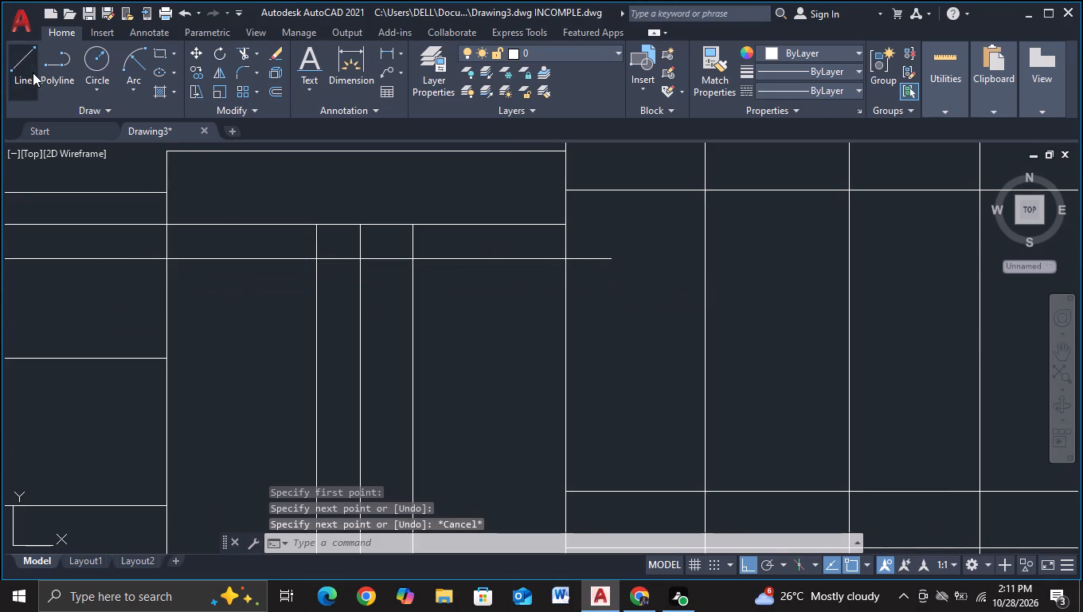
scroll(518, 217, down, 3)
scroll(846, 258, up, 2)
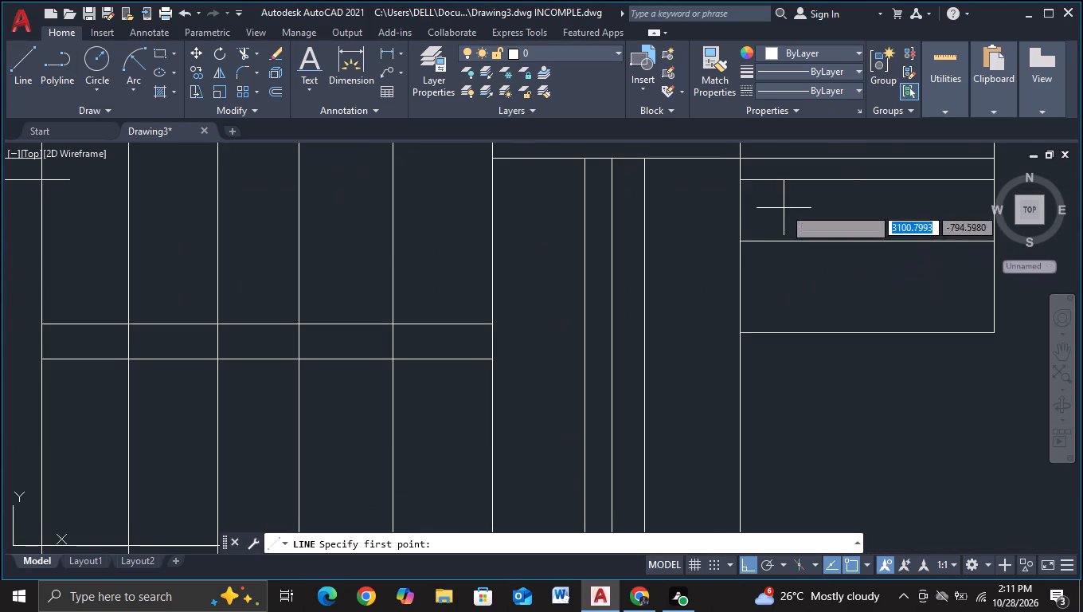
middle_drag(784, 207, 780, 277)
click(733, 248)
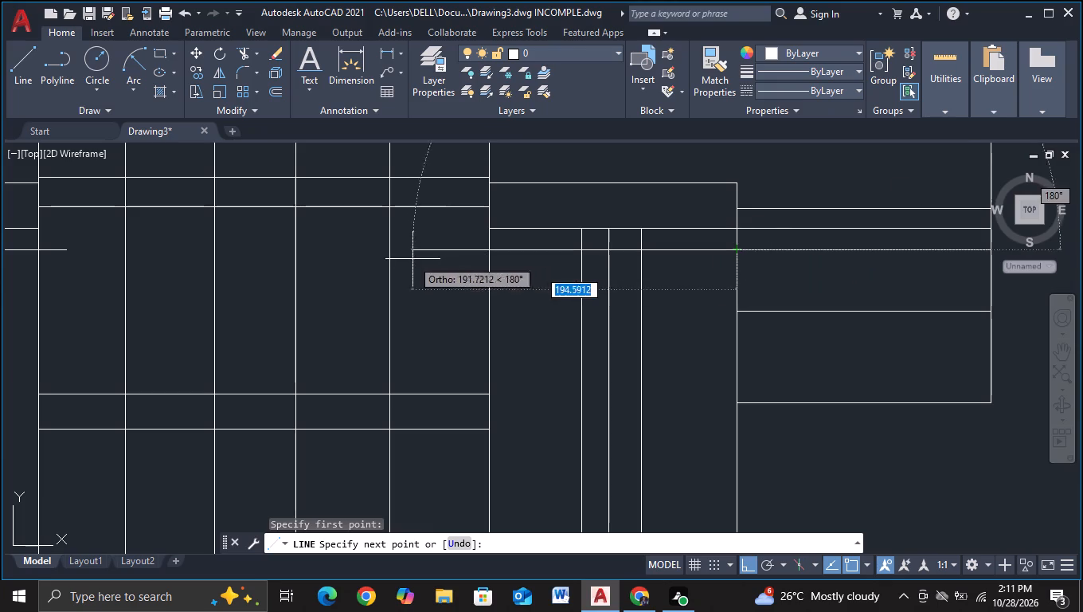
click(408, 261)
key(Escape)
Trim the overhanging ends of the two new horizontal lines inside the gridded central rectangle.
click(246, 47)
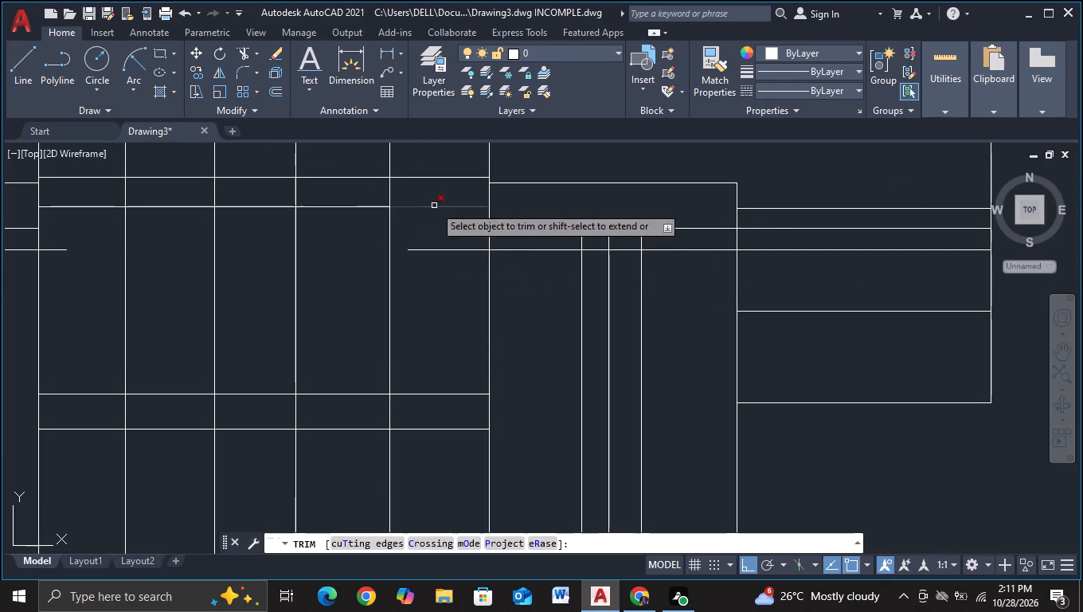
click(440, 232)
click(433, 292)
click(48, 236)
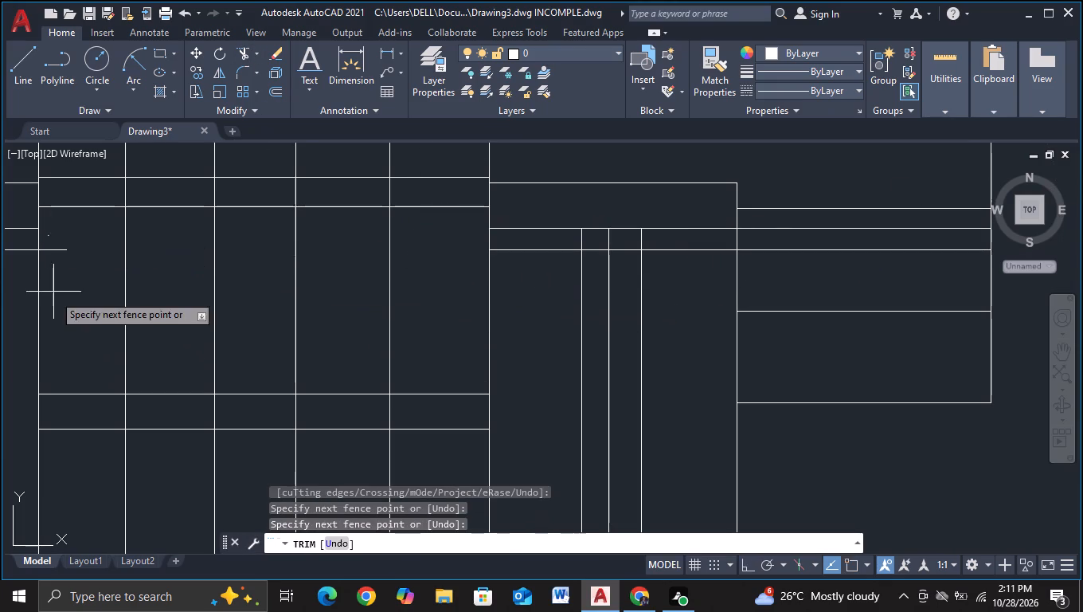
click(55, 297)
scroll(74, 297, down, 2)
middle_drag(74, 297, 330, 245)
key(Escape)
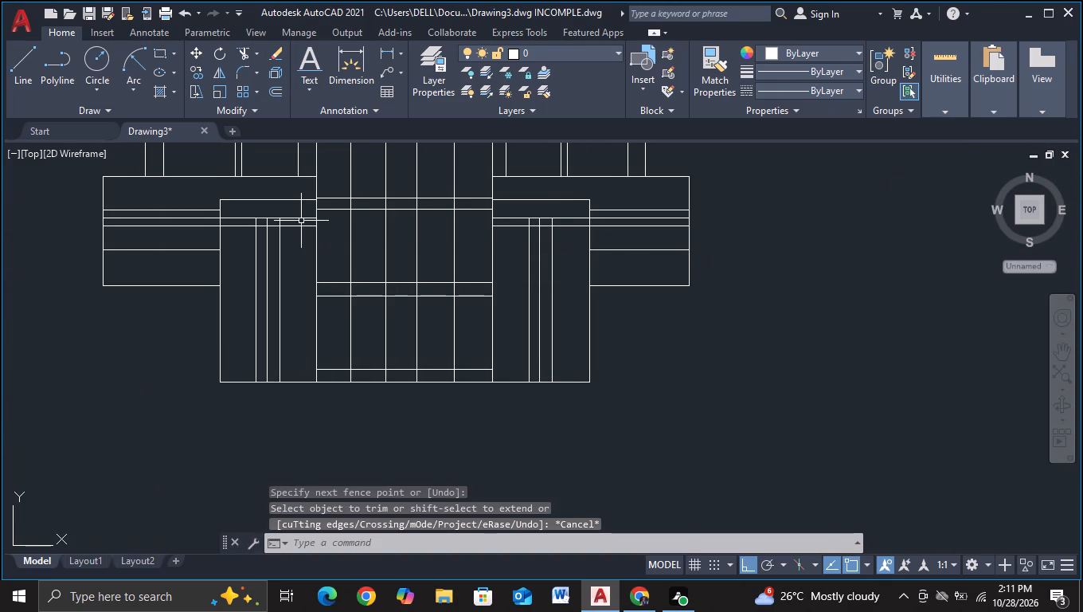
Copy the lower horizontal line of both side blocks straight down twice: about 92 units, level with the wings' bottoms, and just above the blocks' bottom edges.
click(291, 225)
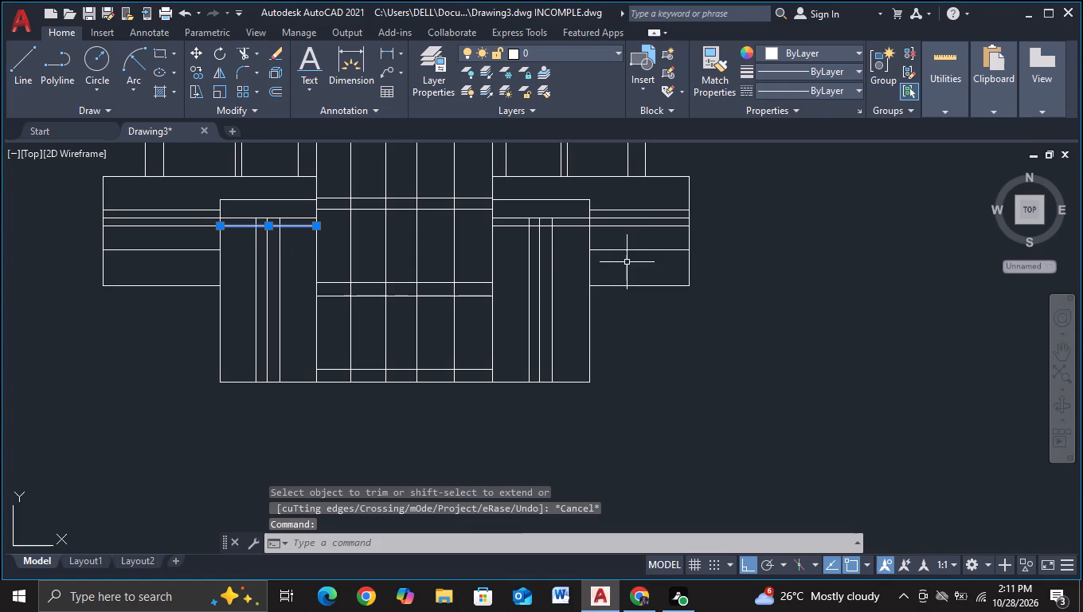
click(541, 226)
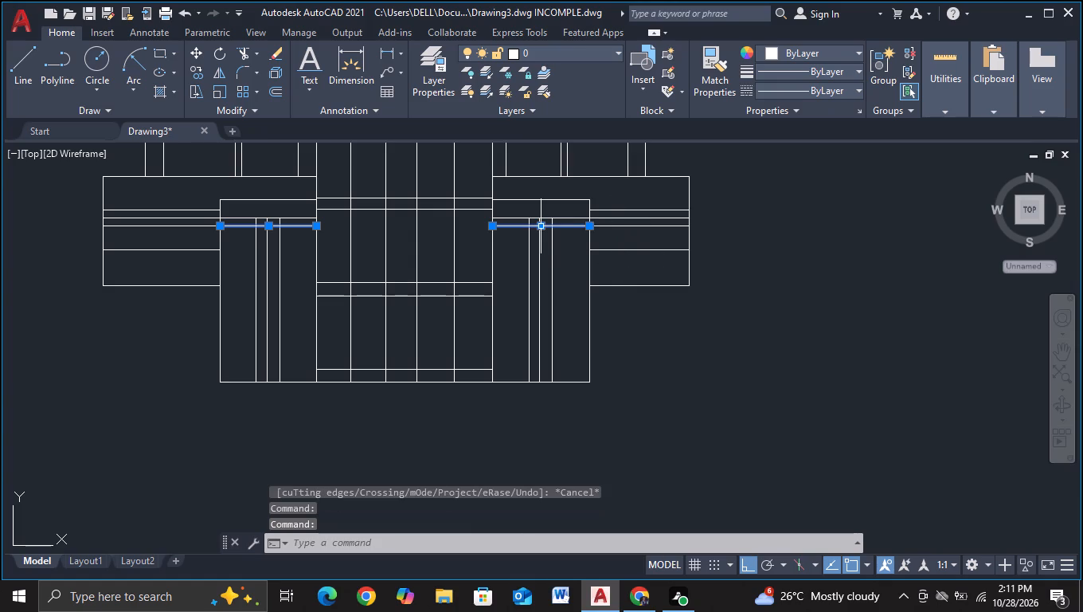
key(c)
click(601, 275)
click(733, 393)
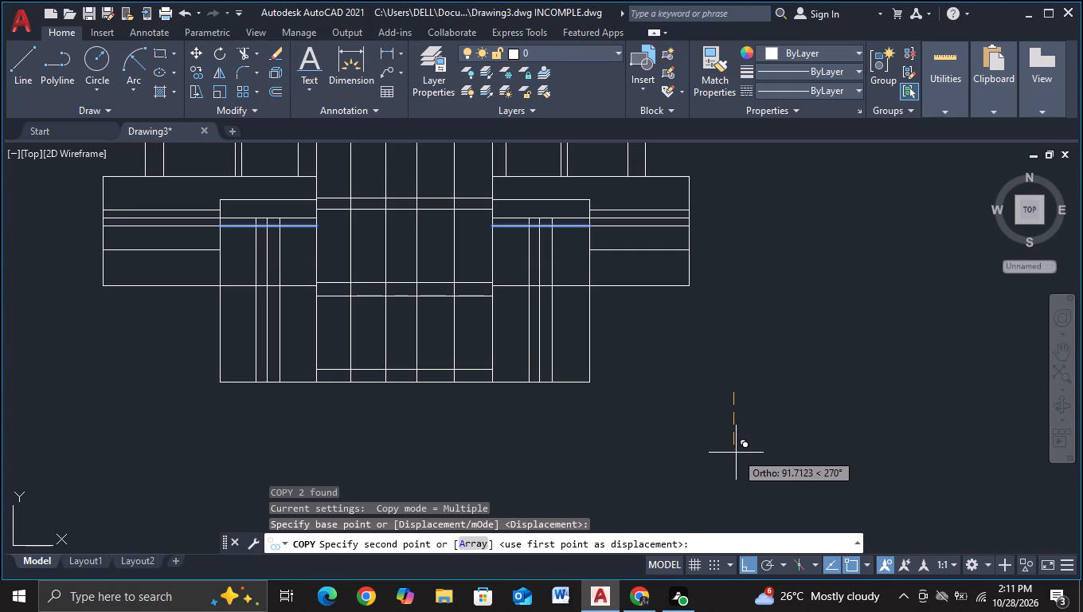
click(736, 453)
middle_drag(736, 453, 746, 403)
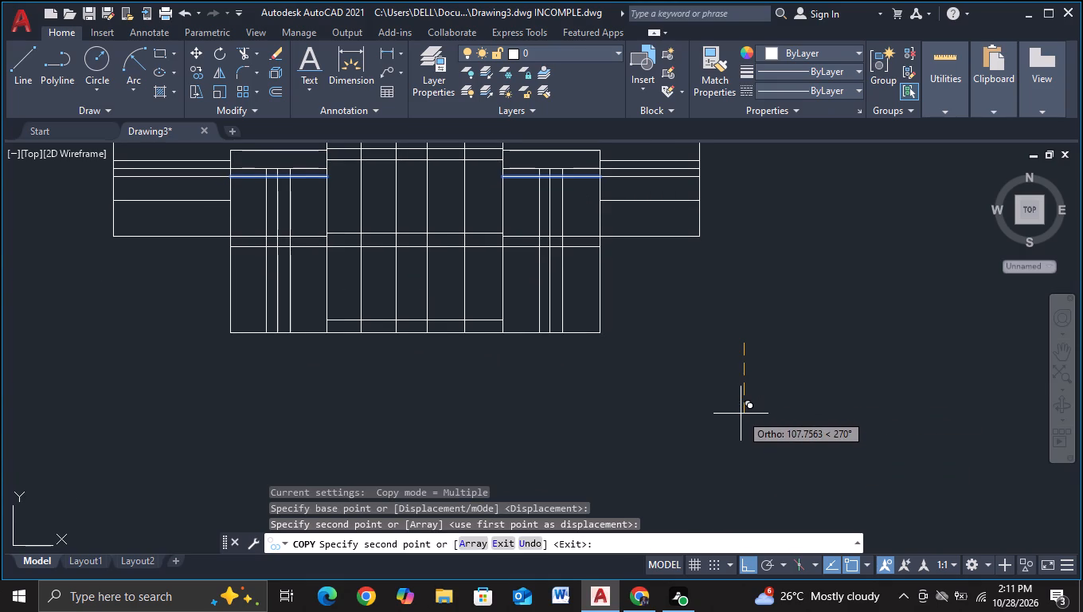
click(737, 477)
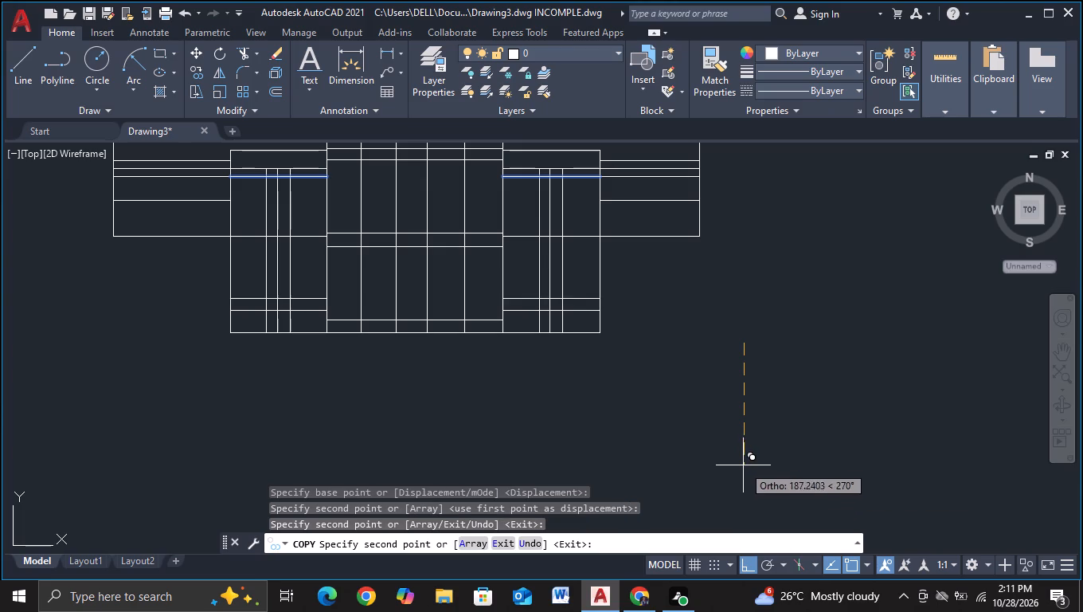
key(Escape)
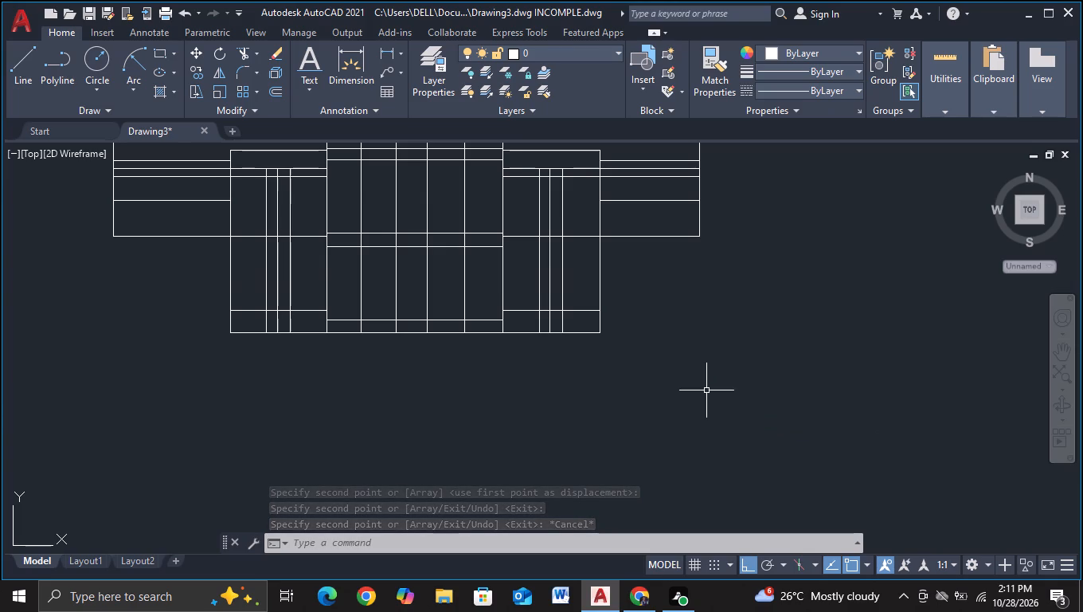
Draw an L-shaped outline below the left wing: about 81 units down from near its outer bottom corner, and across past the side block's edge.
middle_drag(507, 386, 776, 402)
middle_drag(409, 342, 418, 347)
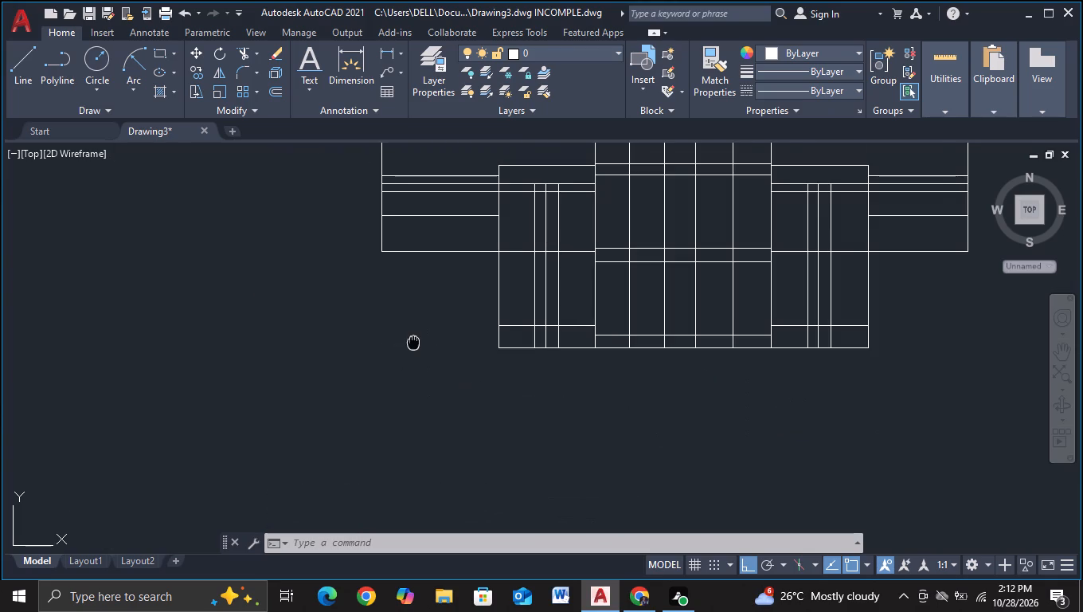
middle_drag(418, 347, 428, 383)
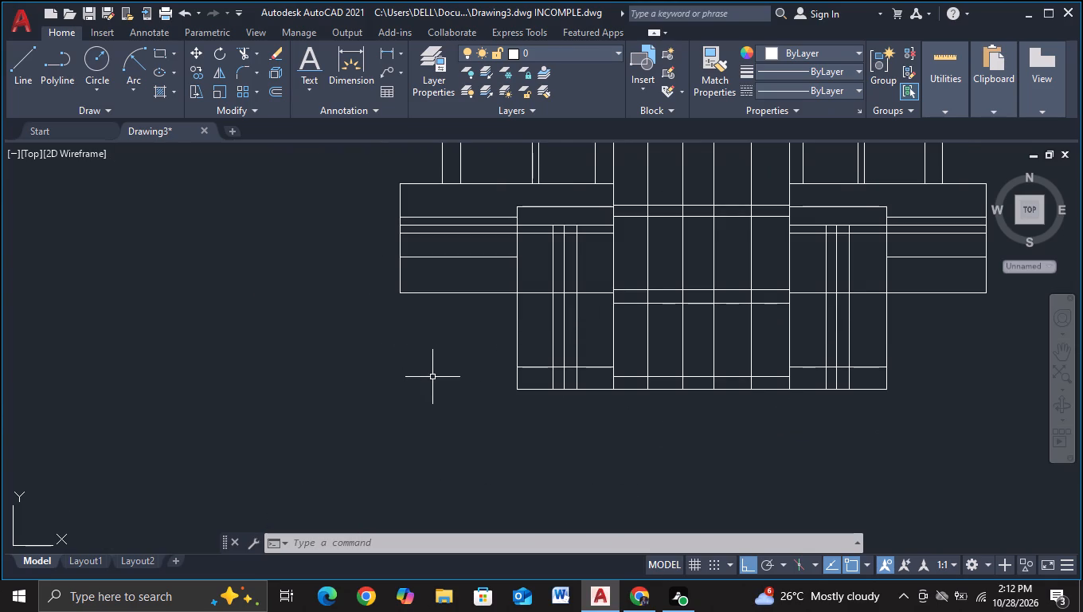
middle_drag(432, 376, 265, 367)
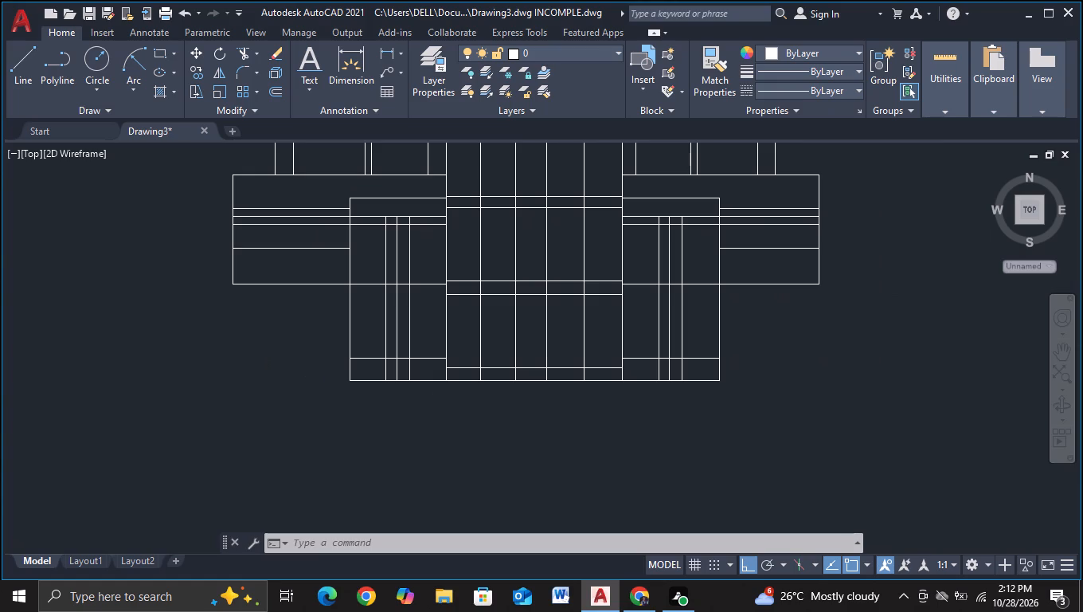
middle_drag(265, 367, 283, 366)
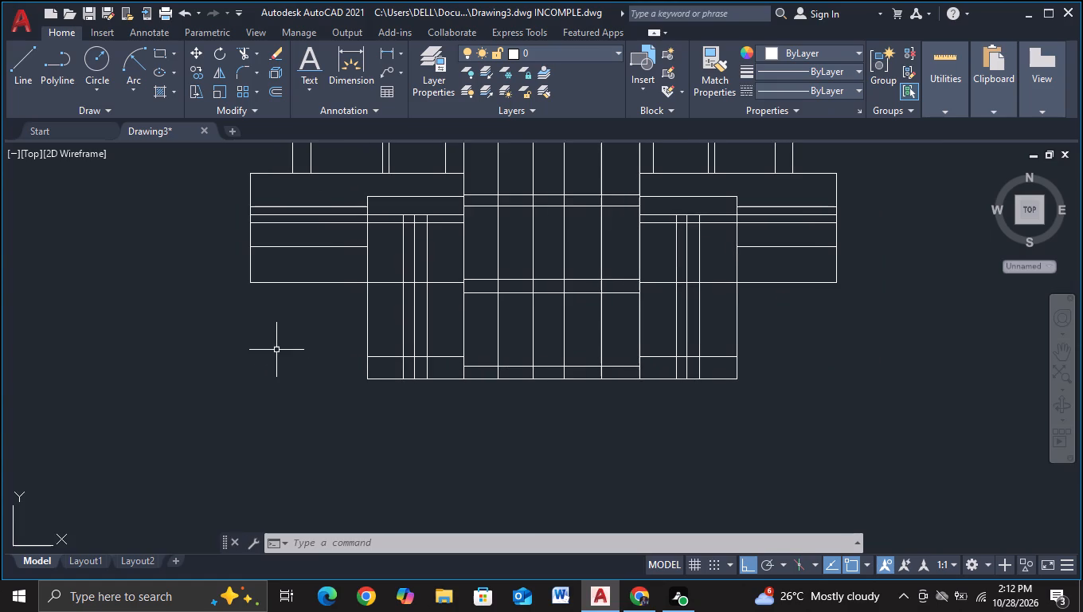
click(18, 51)
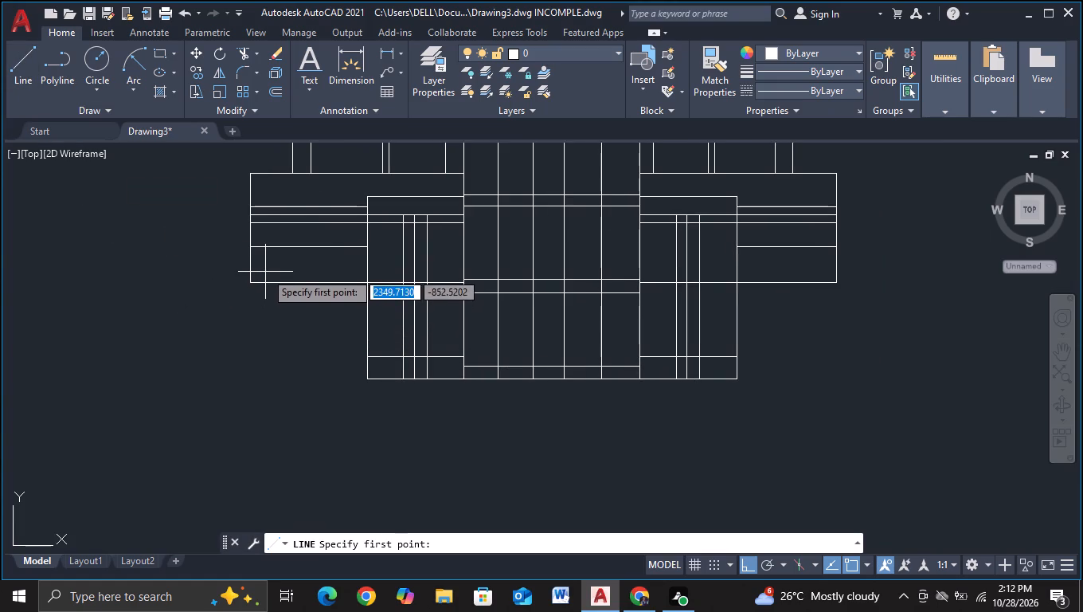
click(265, 272)
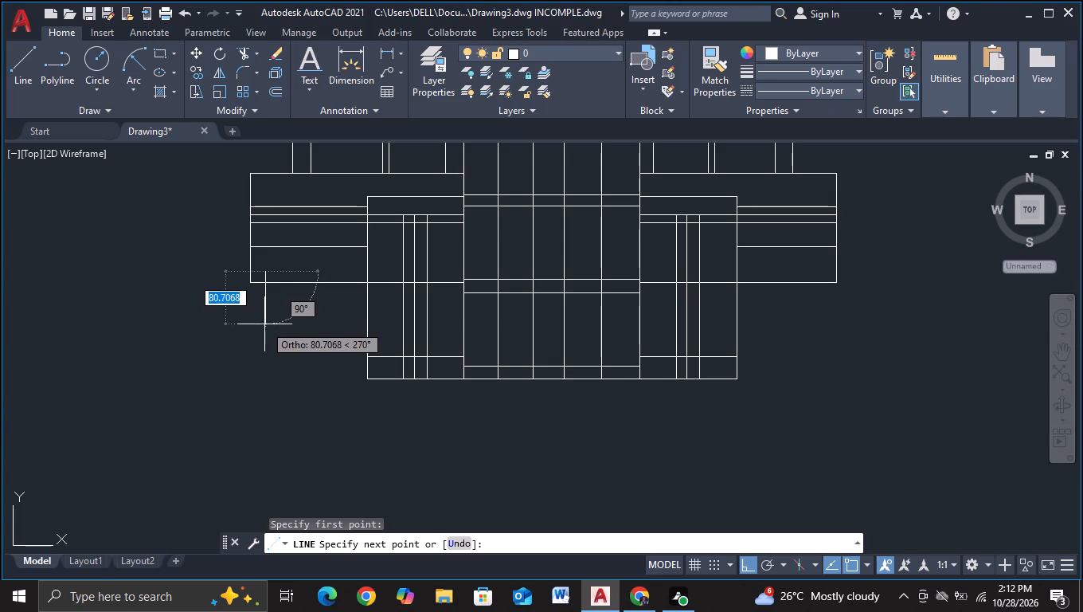
click(264, 324)
click(389, 320)
key(Escape)
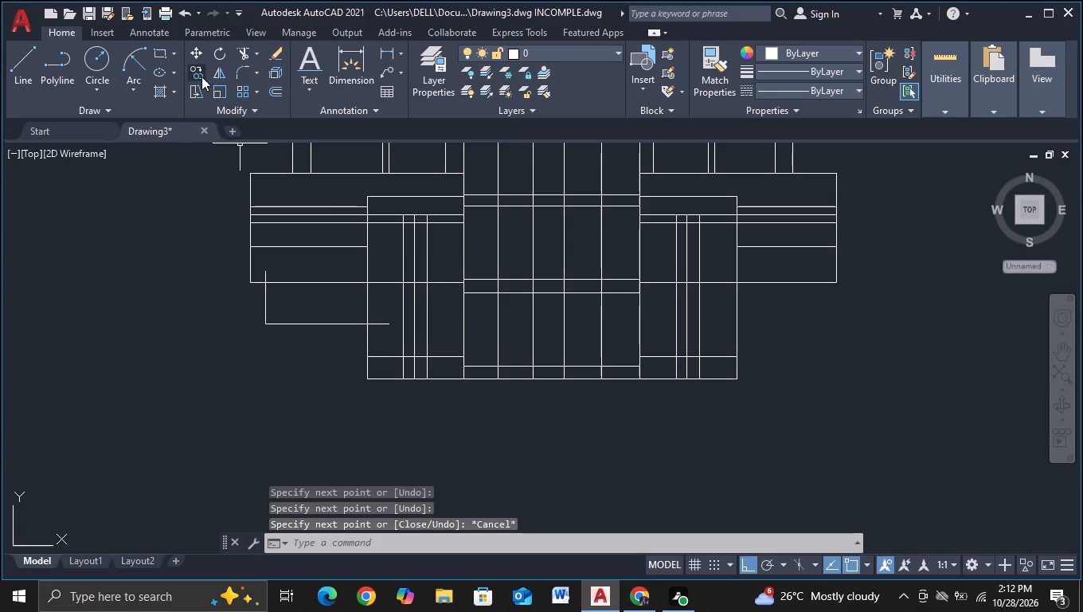
Trim the L-shaped outline's overhanging ends inside the left side block and above the left wing's bottom edge.
click(235, 45)
click(381, 325)
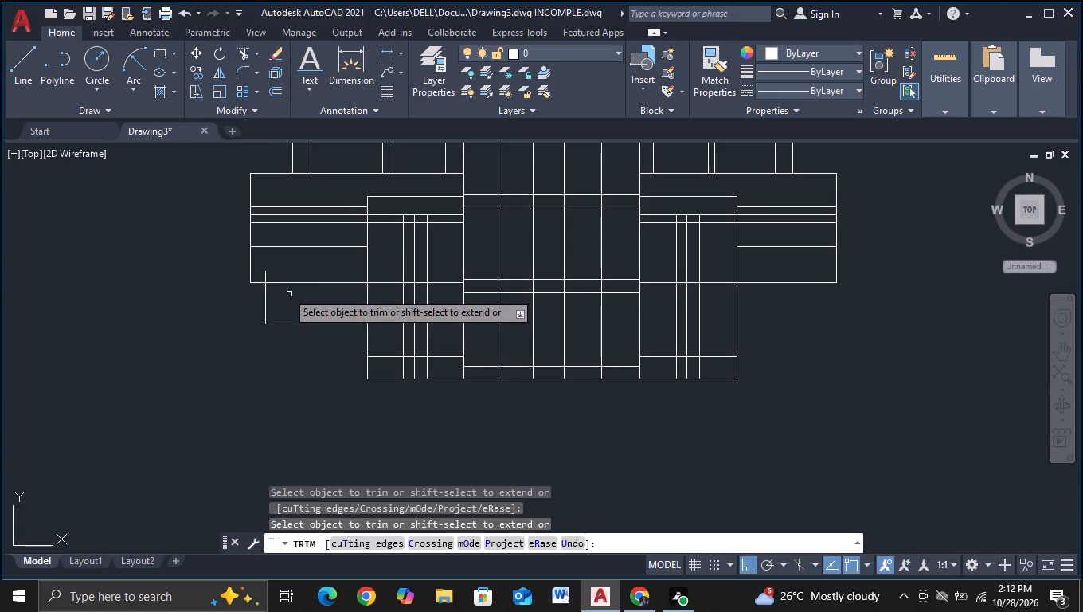
click(265, 274)
key(Escape)
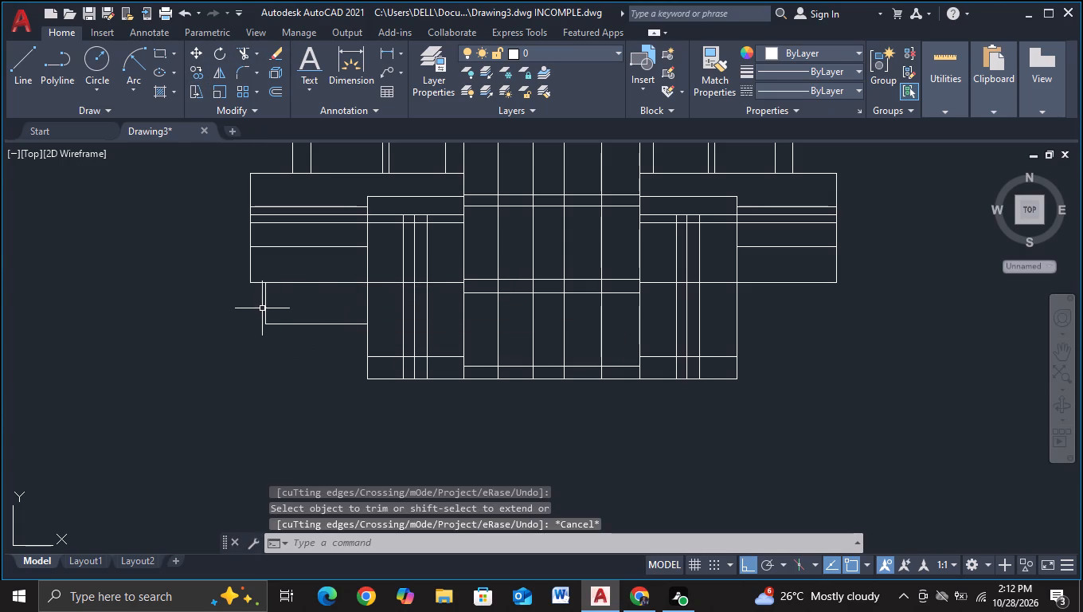
Copy the short vertical line below the left wing about 40 units inward.
click(264, 308)
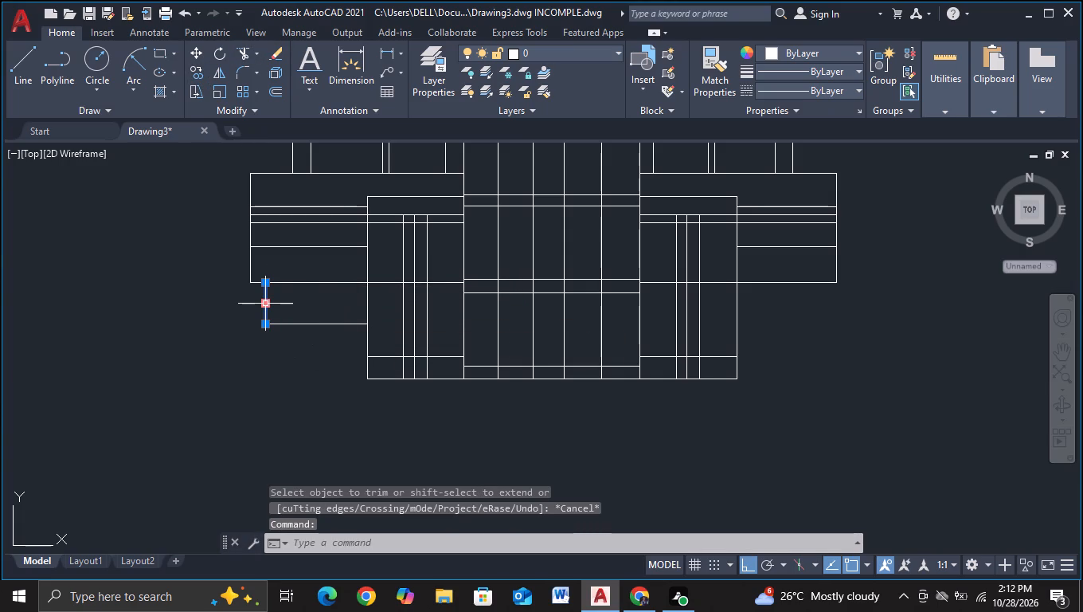
key(c)
click(294, 360)
click(273, 377)
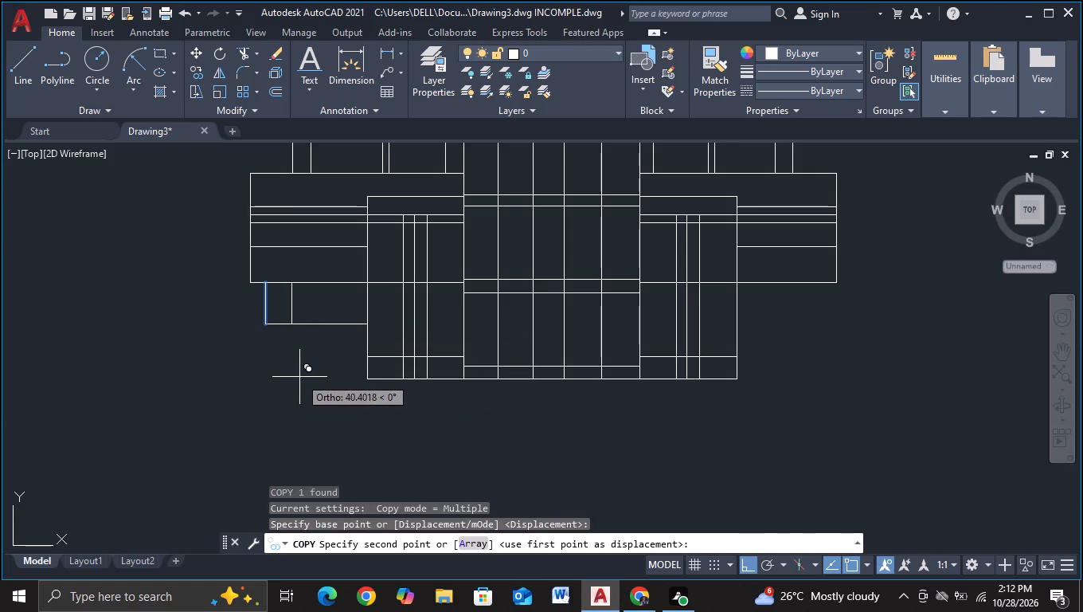
click(299, 377)
key(Escape)
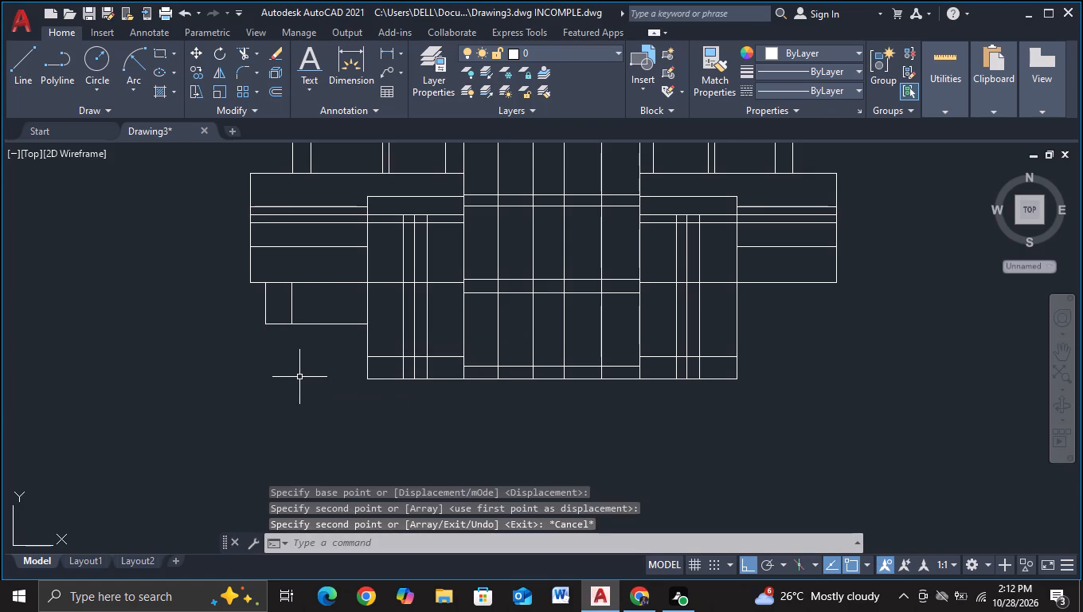
Copy the pair of short vertical lines about 810 units across to hang beneath the right wing.
click(306, 303)
click(233, 304)
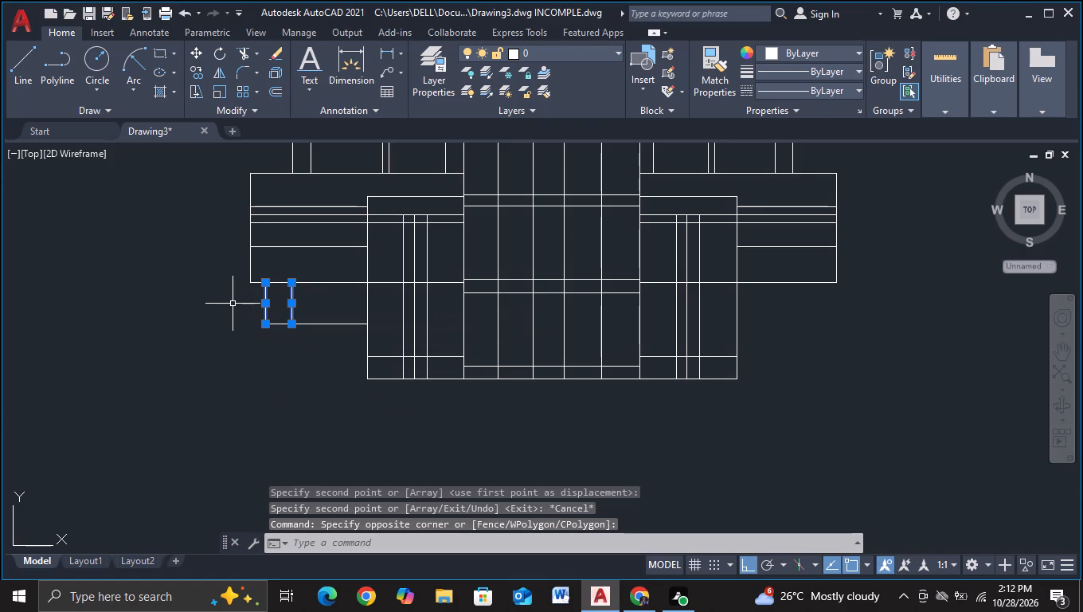
key(c)
click(281, 353)
click(261, 379)
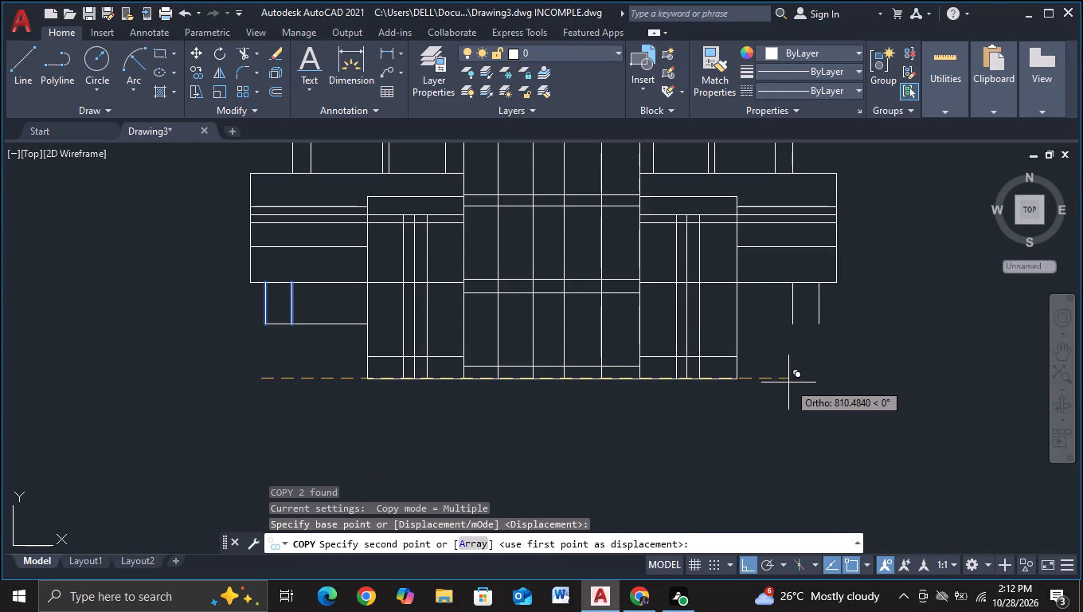
click(788, 382)
key(Escape)
Draw a horizontal line about 152 units long from the outer copied vertical's lower end inward past the right side block's edge.
click(14, 82)
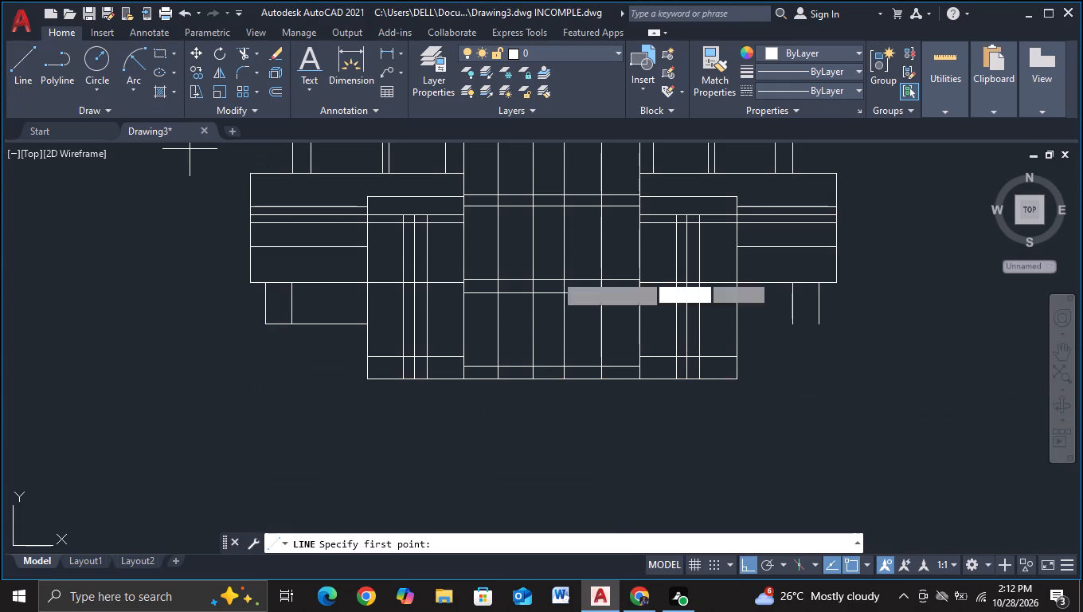
click(818, 327)
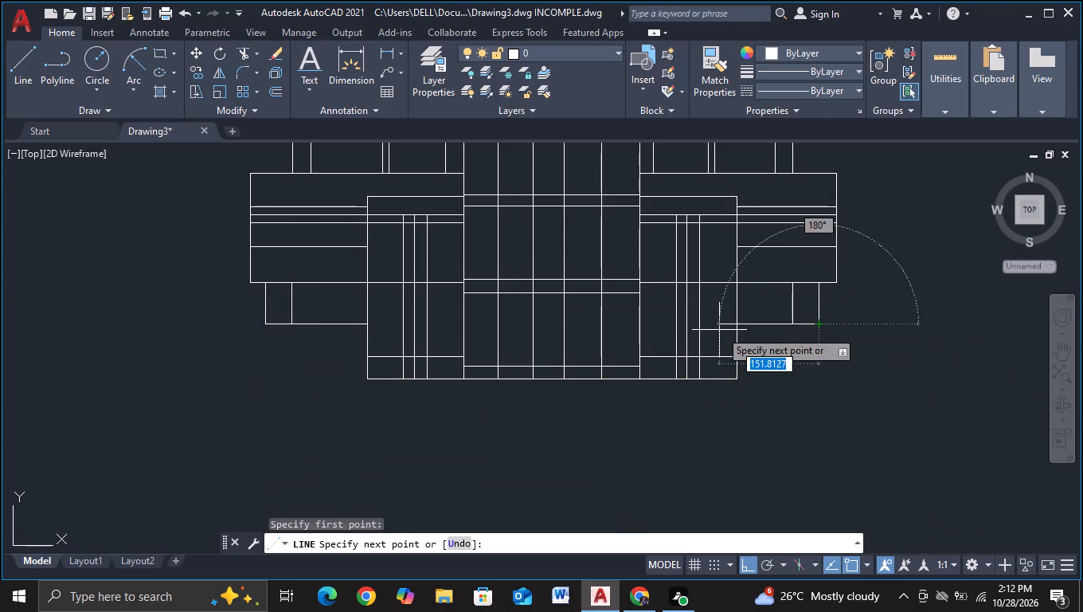
scroll(718, 330, up, 2)
click(718, 330)
key(Escape)
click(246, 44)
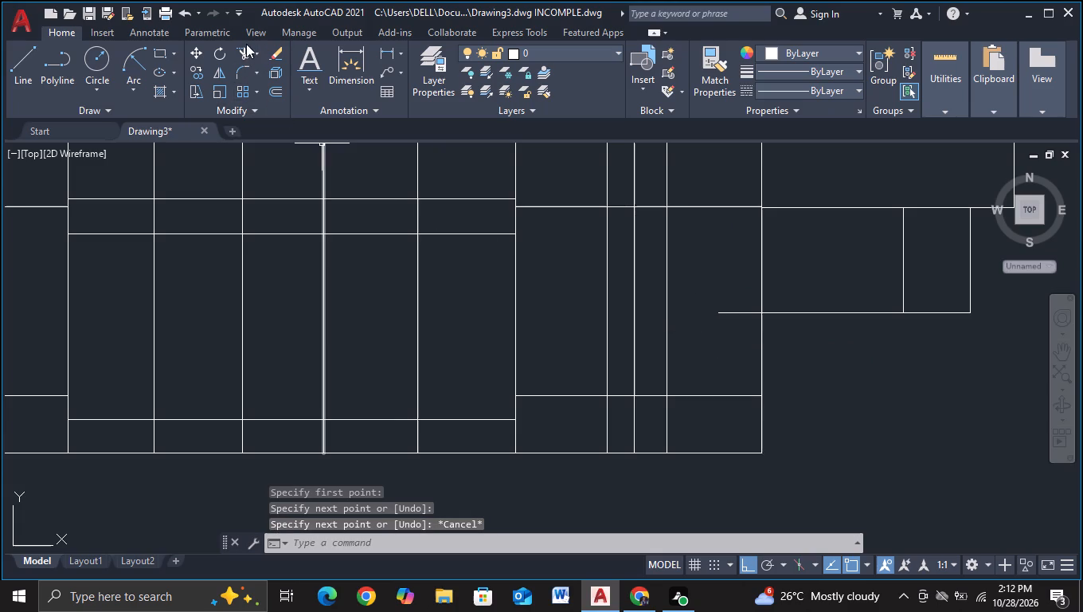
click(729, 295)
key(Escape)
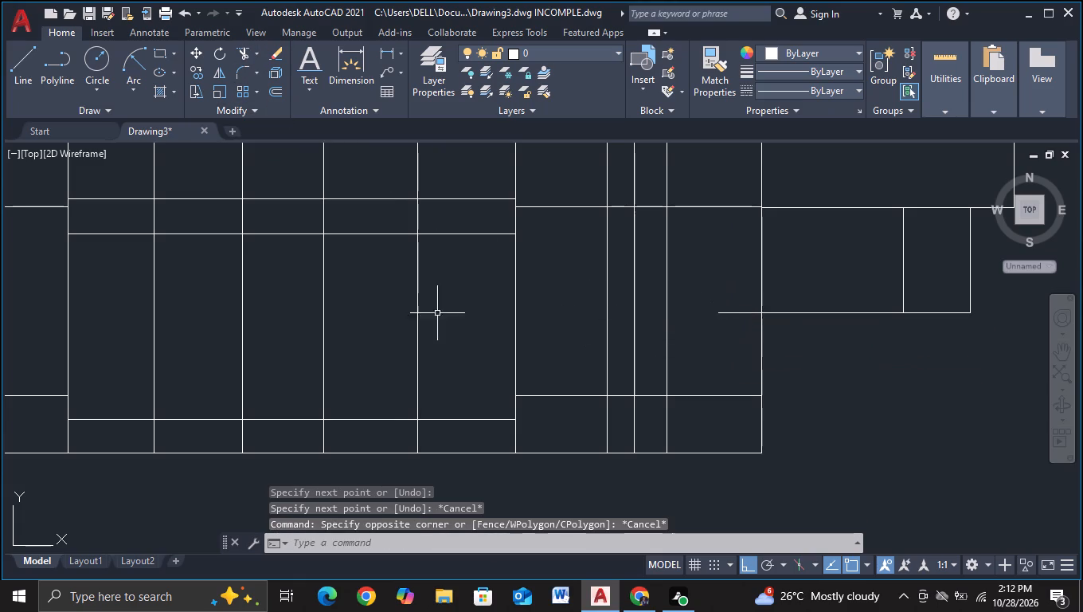
Trim the new horizontal line's overhanging end inside the right side block.
click(234, 49)
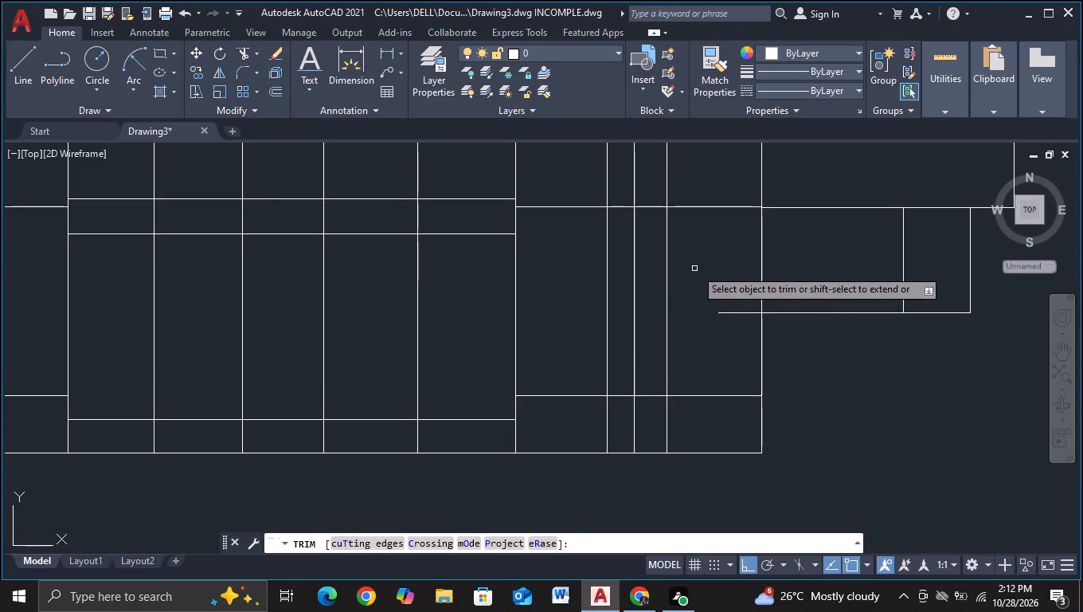
click(731, 296)
click(733, 333)
key(Escape)
Draw a horizontal line outward from the lower outer corner of the small block beneath the left wing.
scroll(733, 333, down, 2)
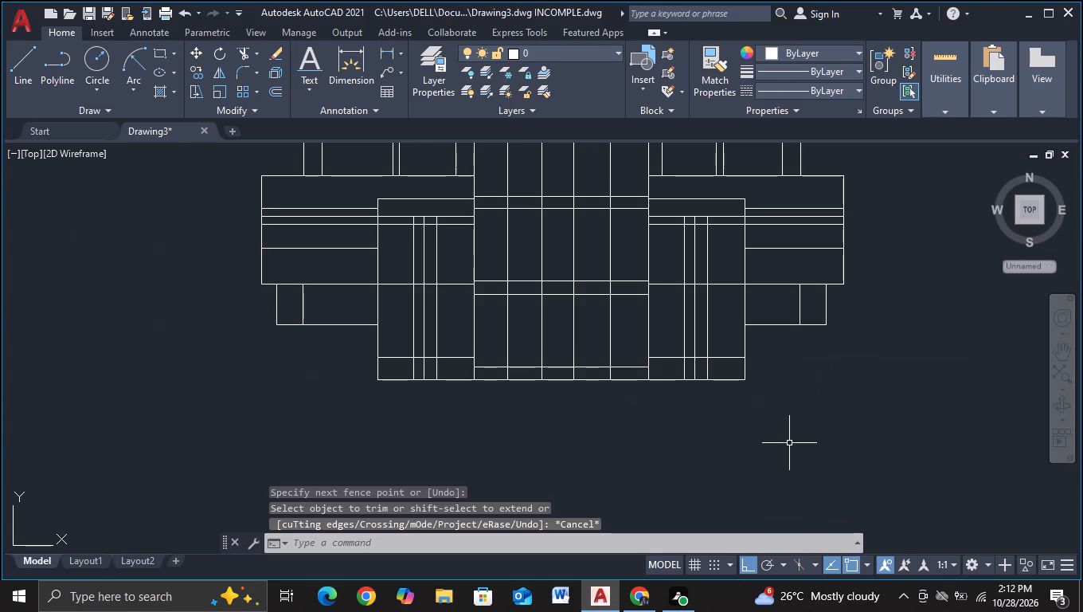
middle_drag(788, 446, 798, 430)
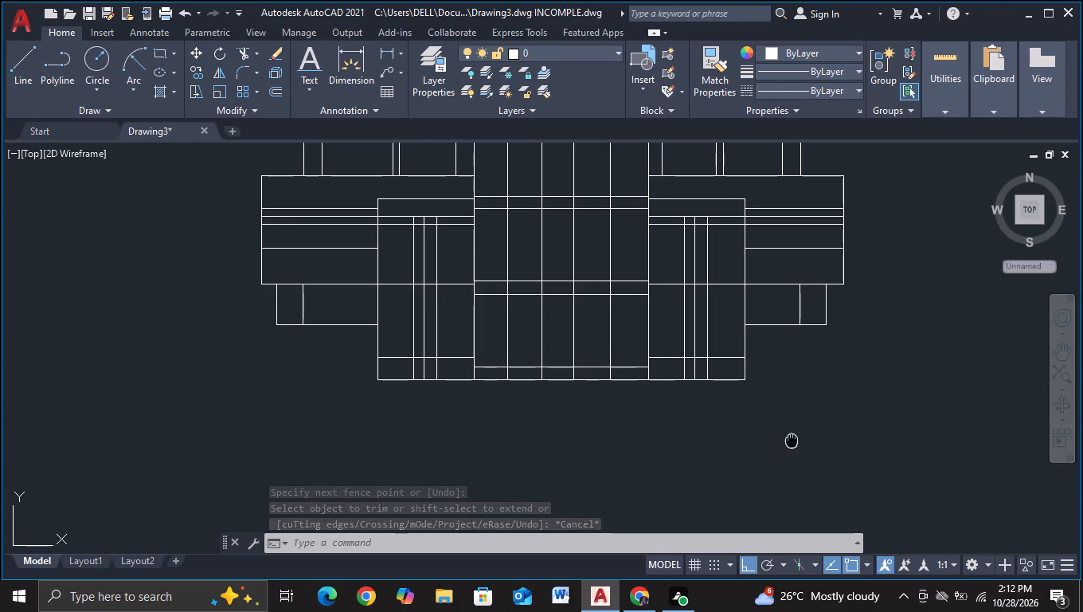
middle_drag(798, 430, 833, 387)
click(22, 73)
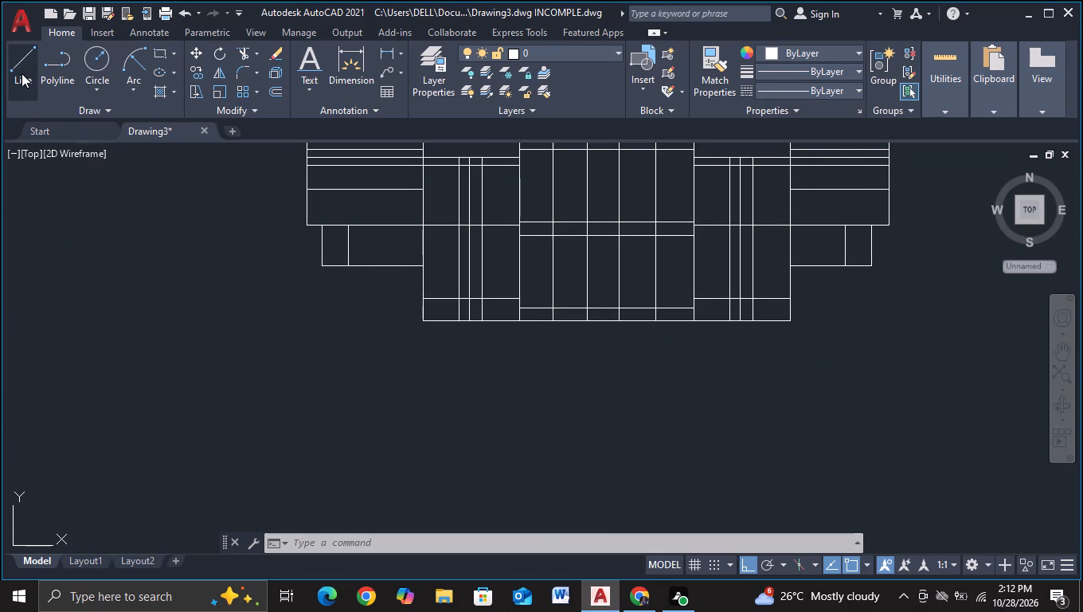
click(323, 266)
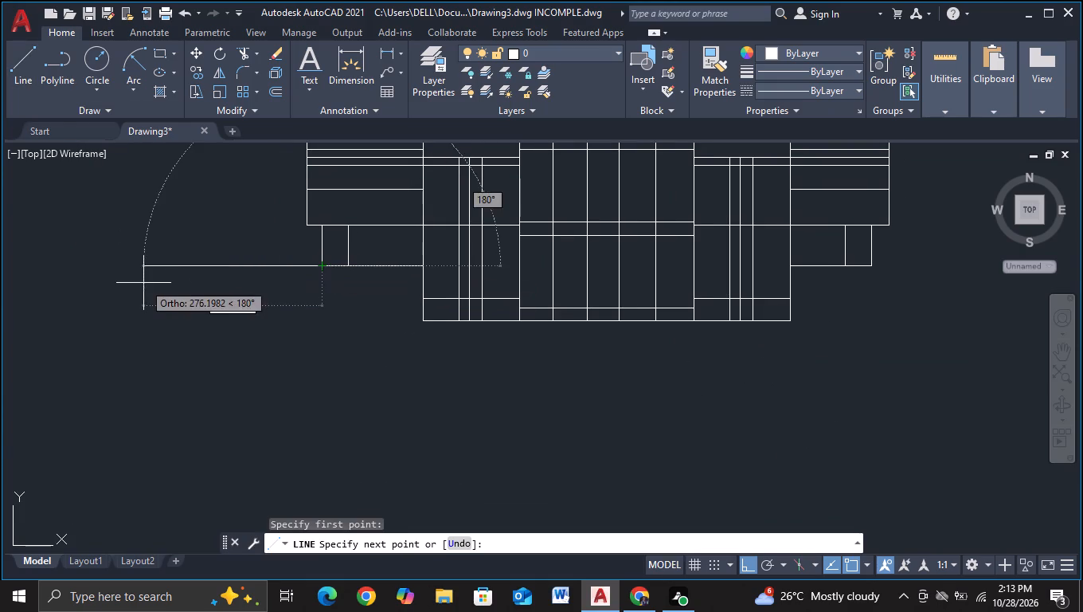
middle_drag(143, 283, 406, 312)
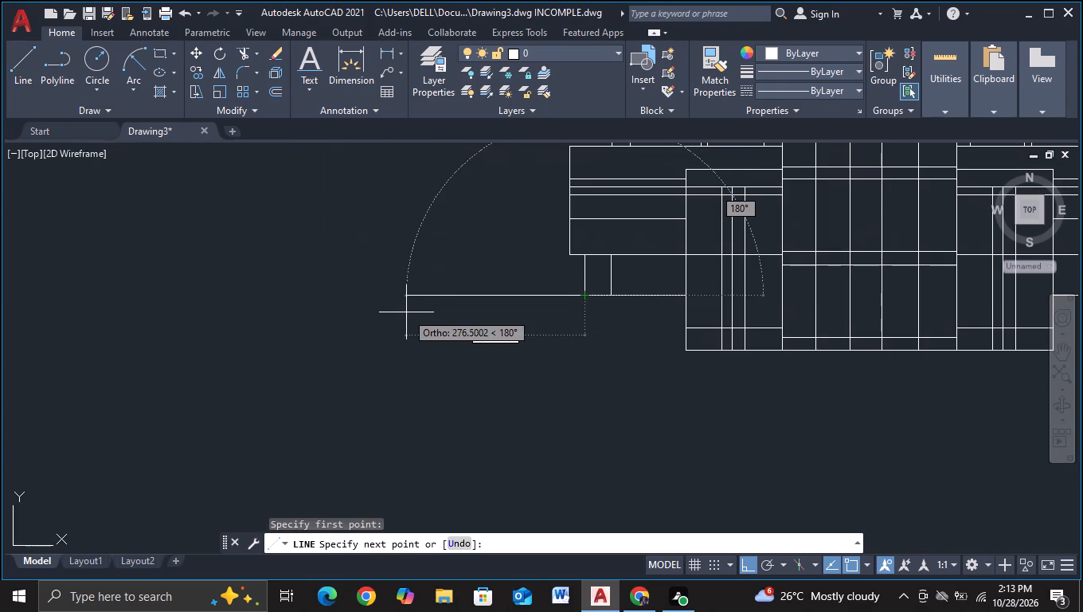
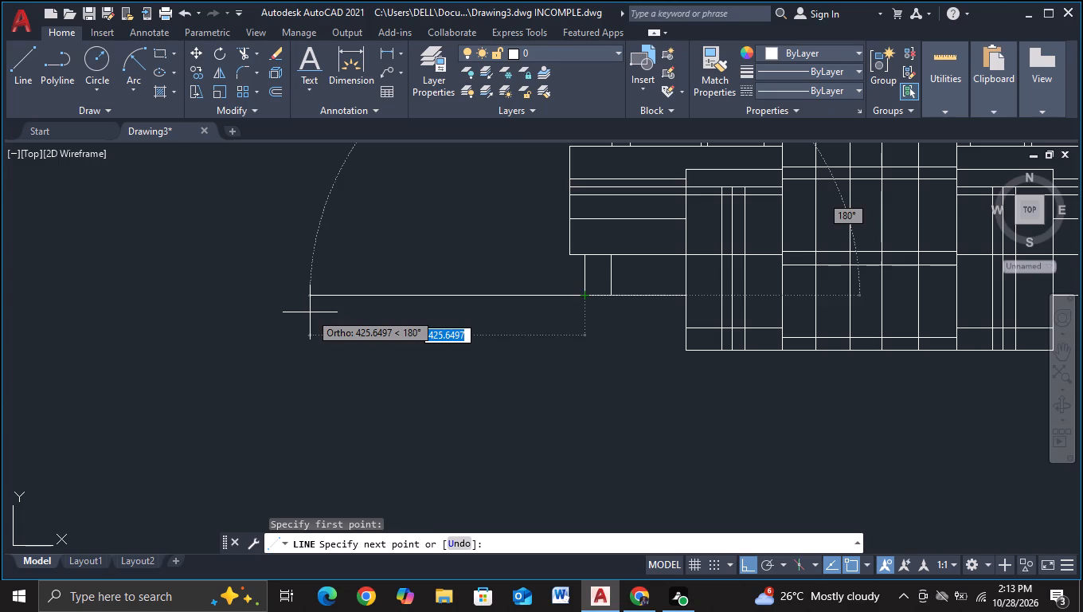
End the outward horizontal line beneath the left wing at about 426 units and draw a vertical about 248 units down from its outer end.
click(310, 312)
middle_drag(304, 435, 309, 407)
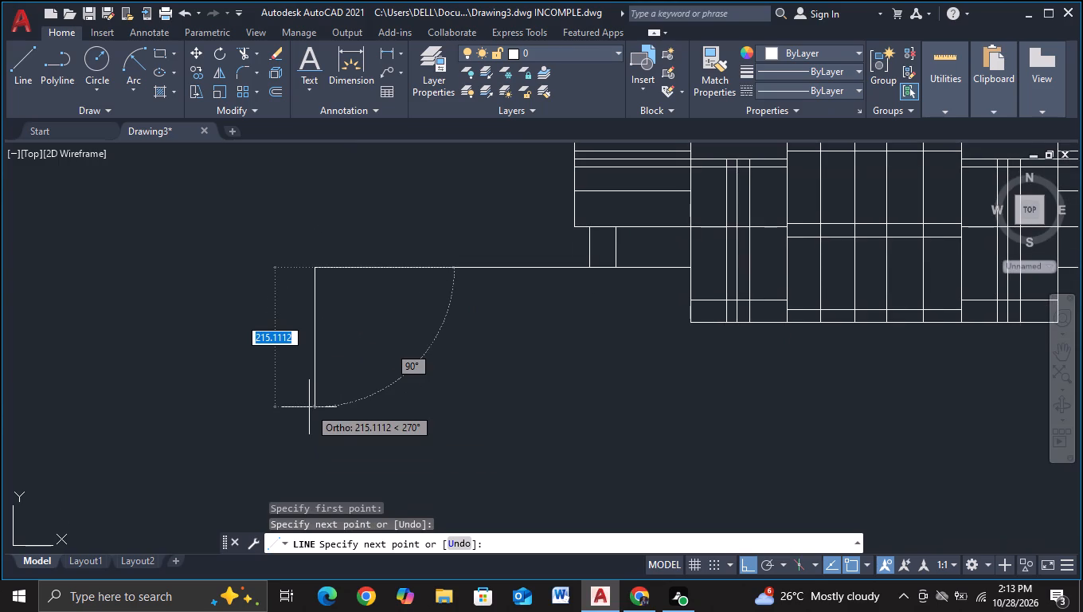
click(308, 429)
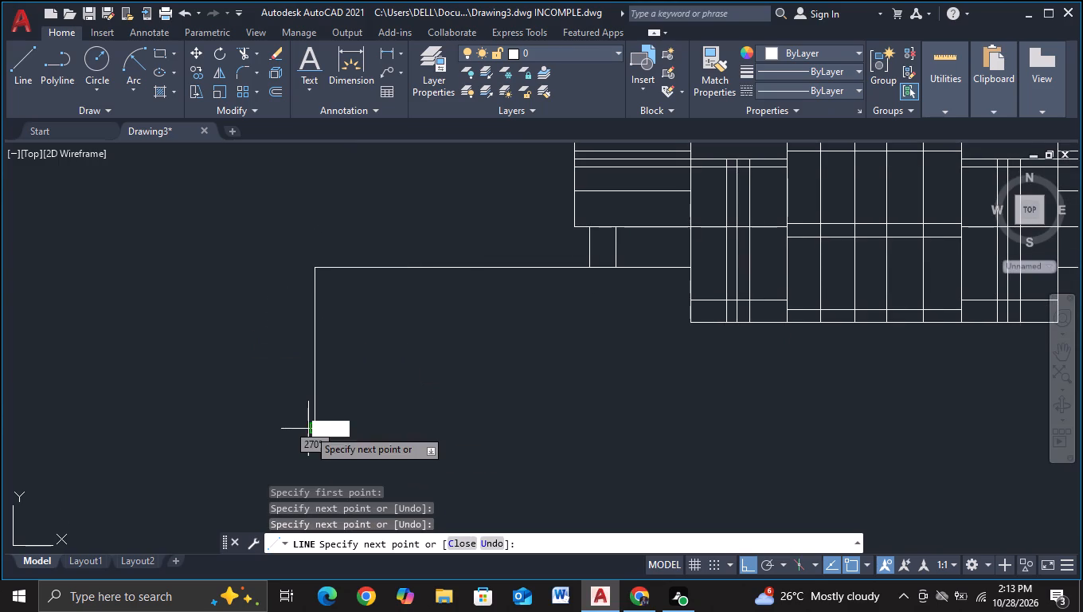
key(Escape)
Copy the horizontal line about 1276 units across to extend outward beneath the right wing.
middle_drag(412, 392, 241, 438)
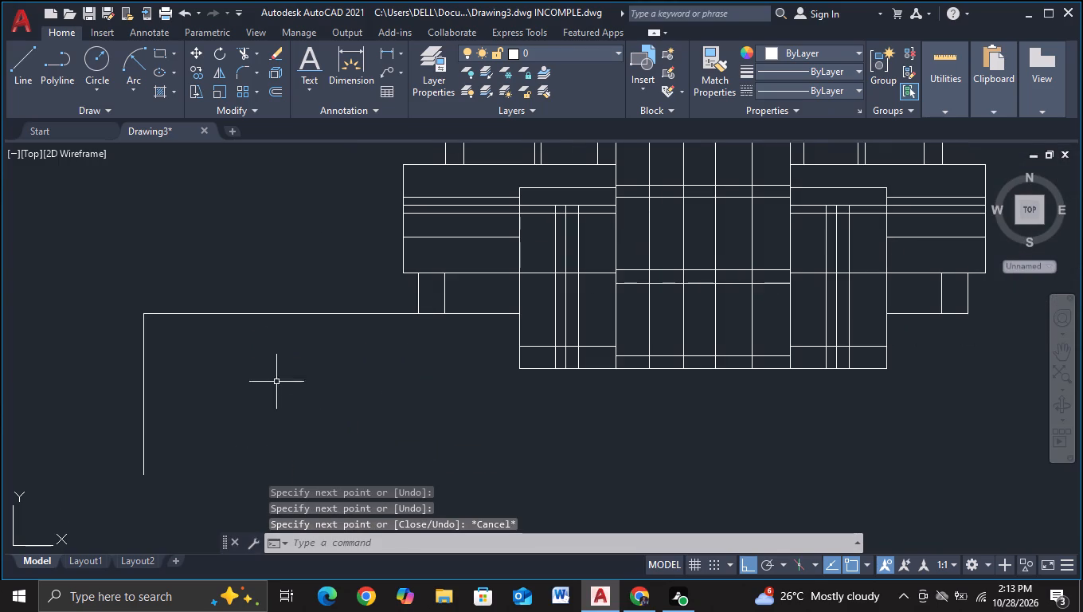
click(316, 313)
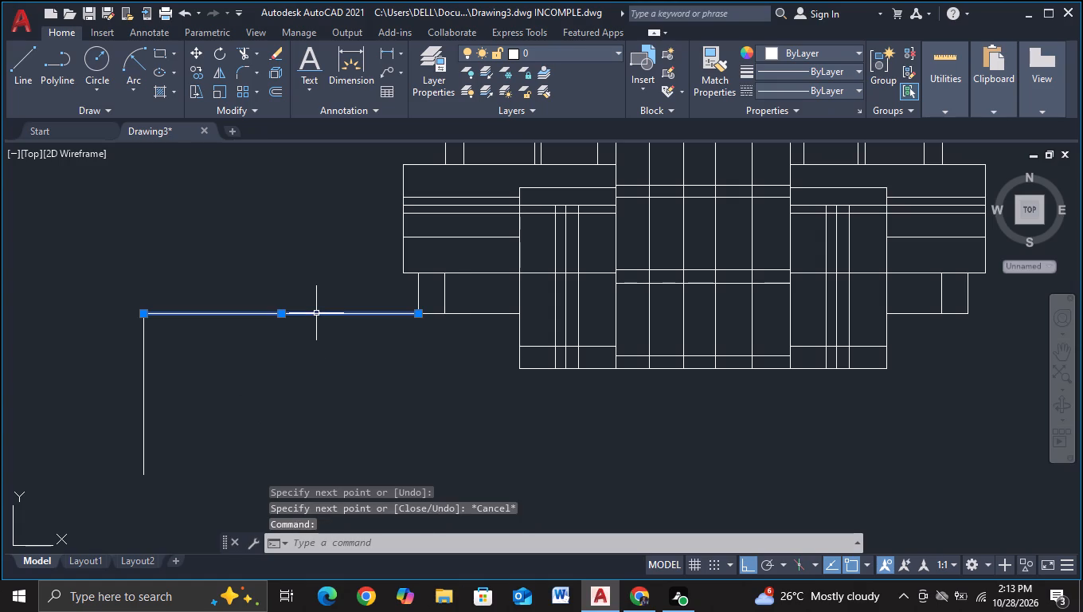
key(c)
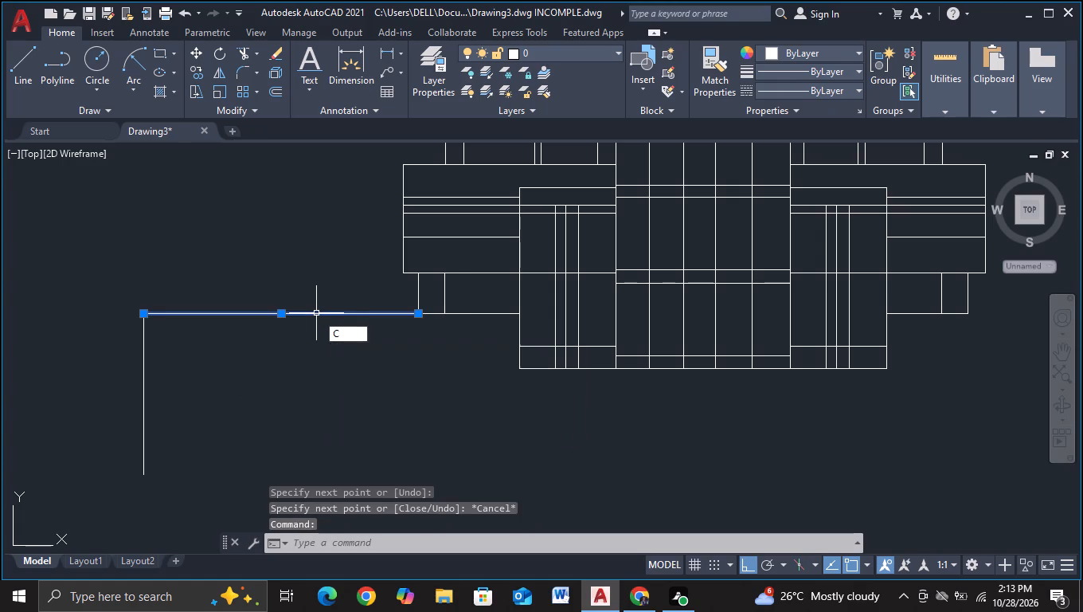
click(367, 366)
click(363, 371)
middle_drag(463, 379, 63, 396)
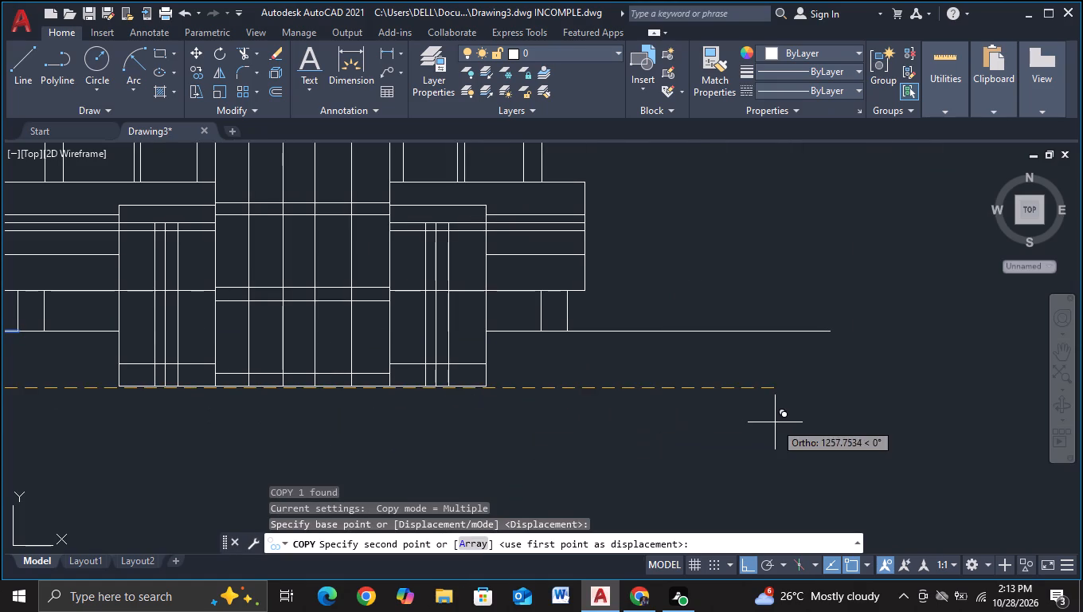
middle_drag(793, 416, 604, 429)
scroll(600, 429, up, 2)
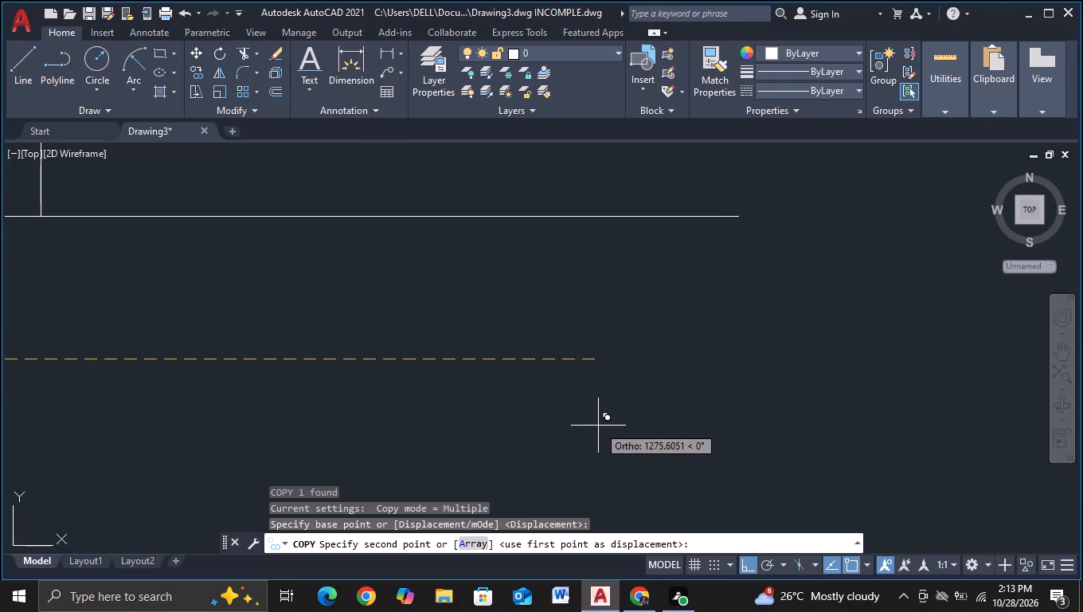
click(598, 426)
key(Escape)
Close the wide base rectangle with a right-hand vertical about 248 units long and a bottom line back to the left vertical's lower end.
scroll(598, 426, down, 2)
middle_drag(502, 414, 530, 396)
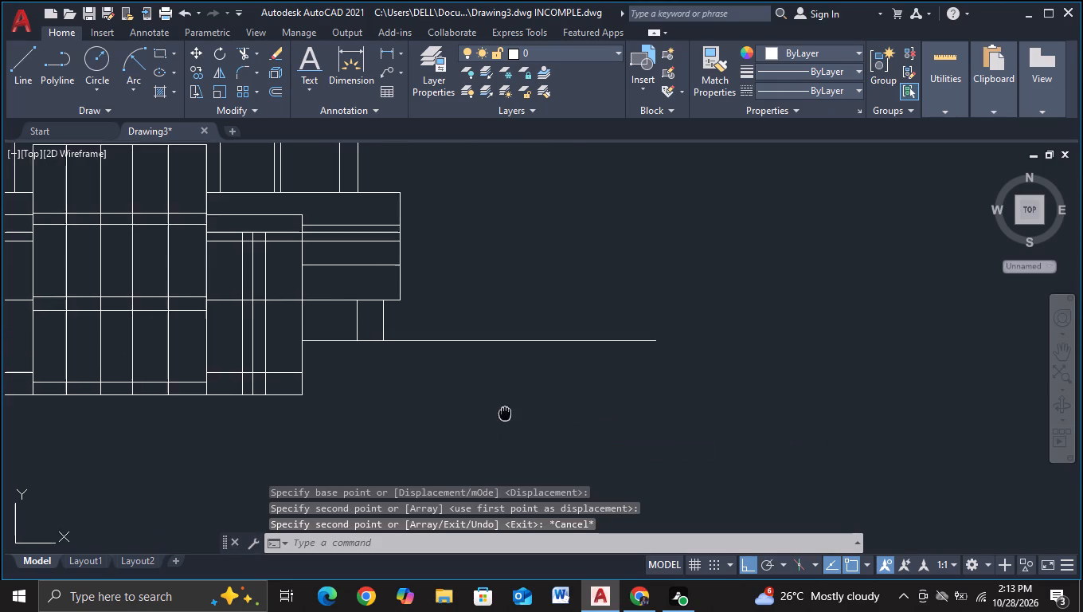
middle_drag(530, 396, 678, 325)
scroll(678, 325, down, 2)
middle_drag(661, 361, 663, 339)
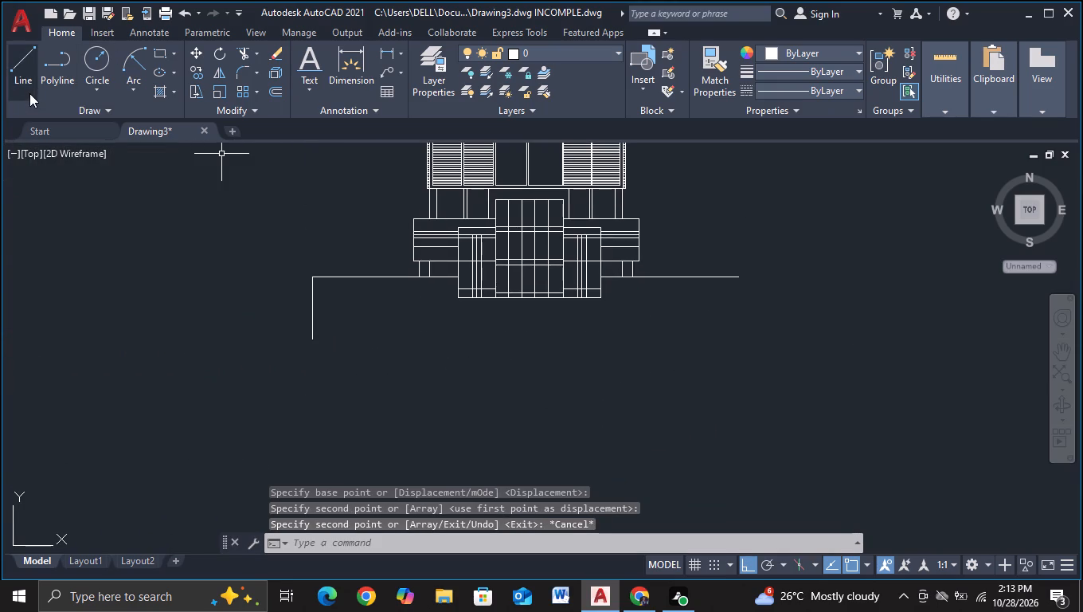
click(29, 93)
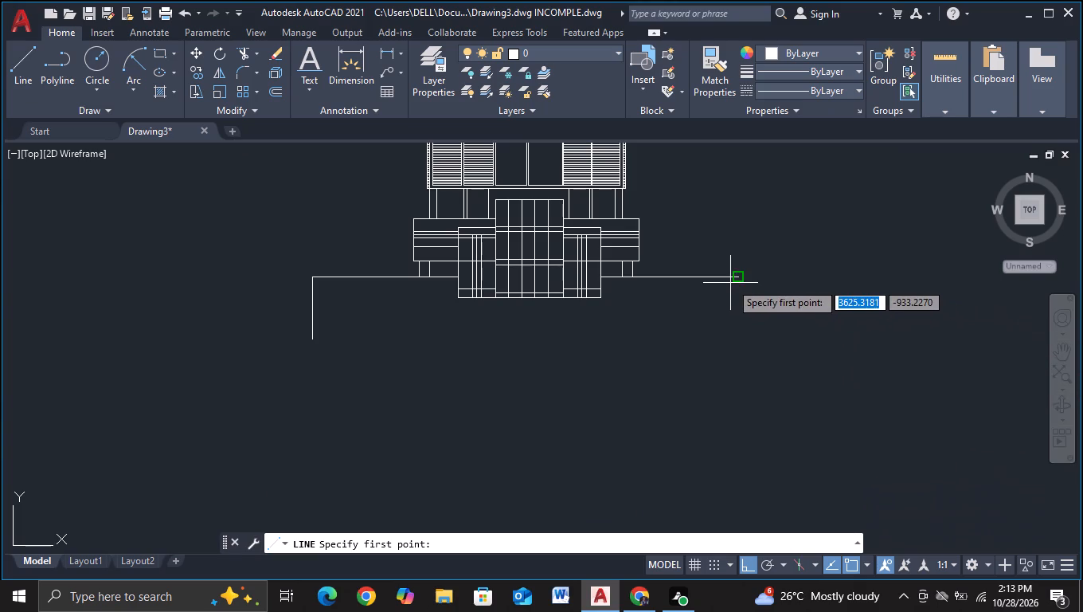
click(733, 282)
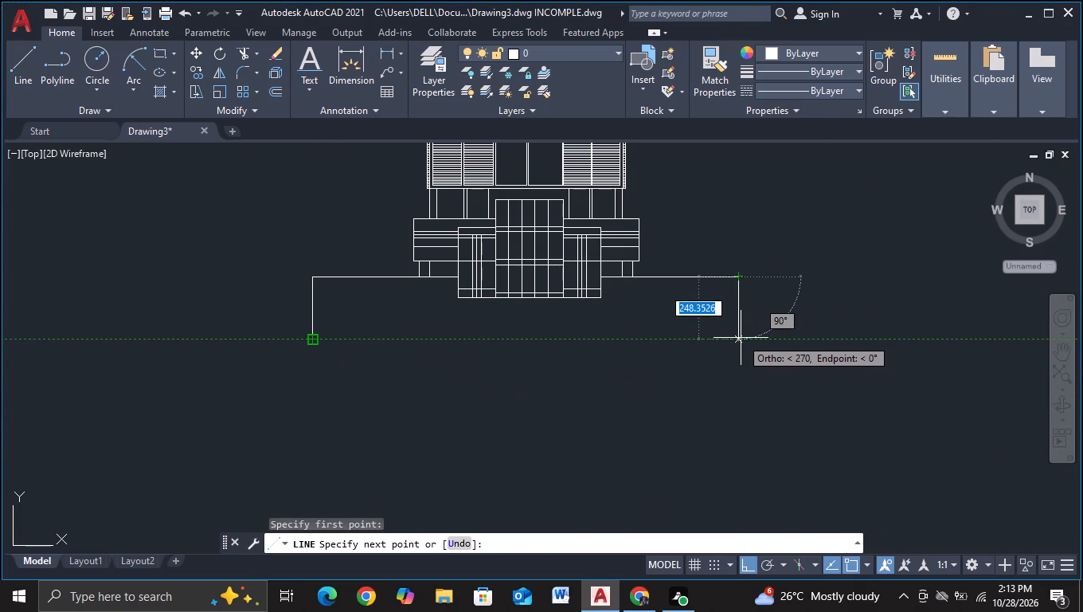
click(740, 341)
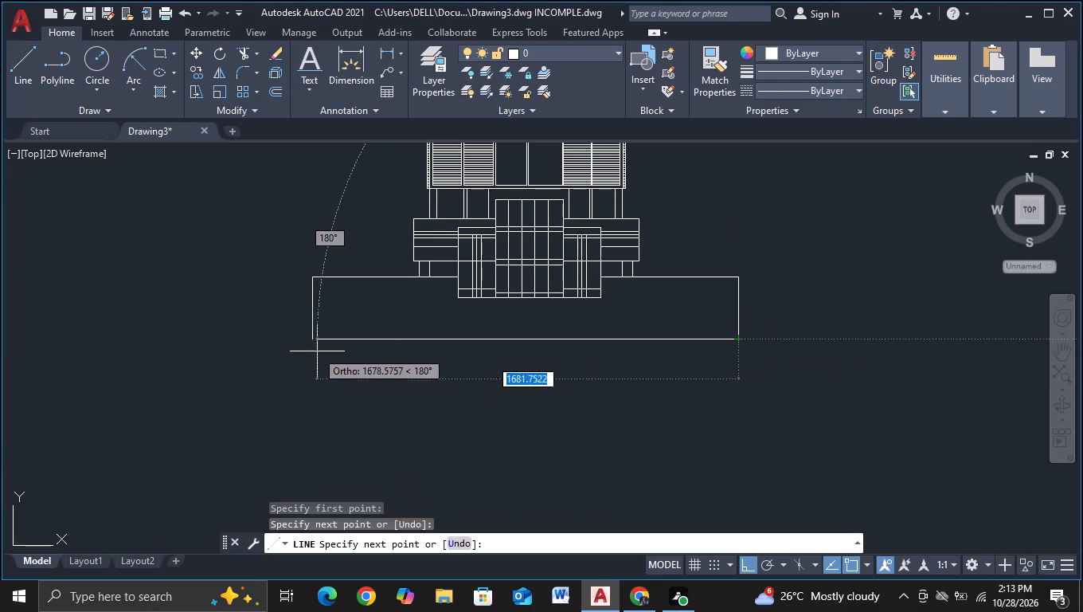
click(311, 339)
key(Escape)
Draw a vertical inside the base about 382 units outward from the left side block, and join its top horizontally to the block's lower band line.
middle_drag(523, 412, 401, 422)
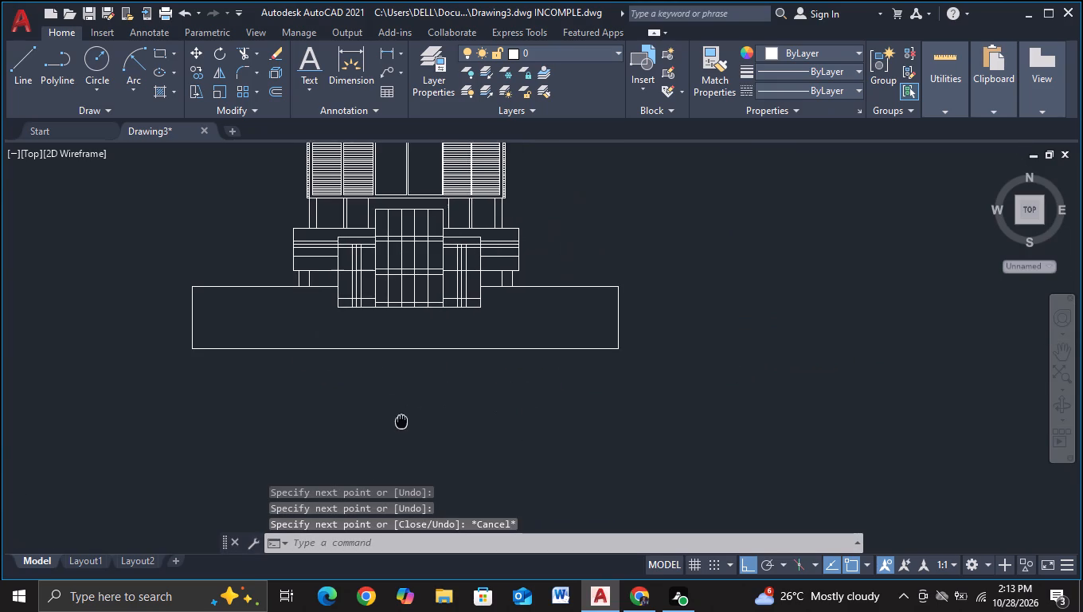
middle_drag(401, 422, 401, 412)
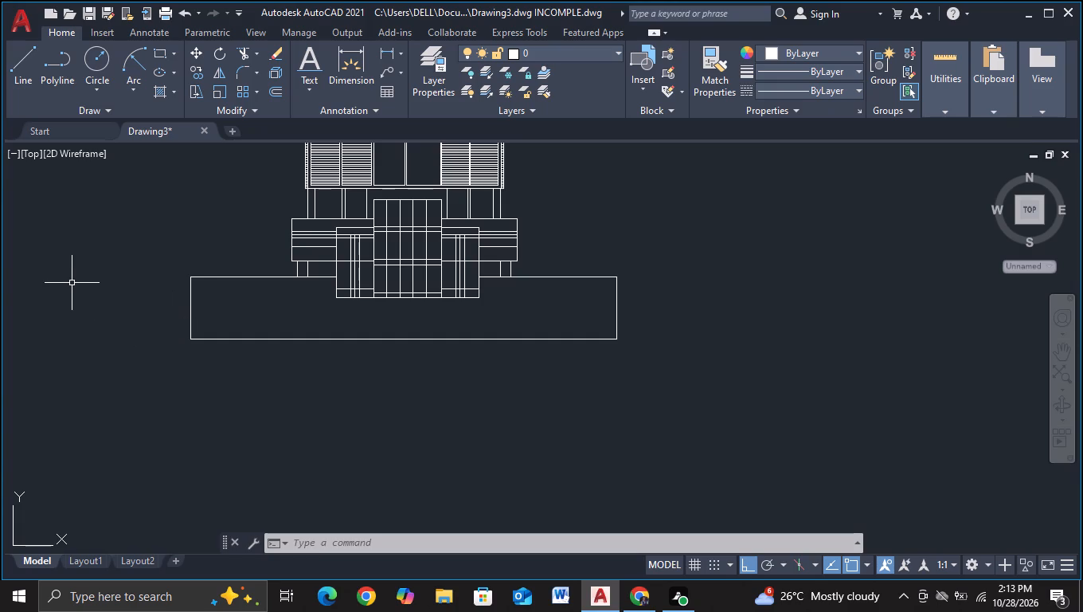
click(14, 90)
scroll(297, 308, up, 2)
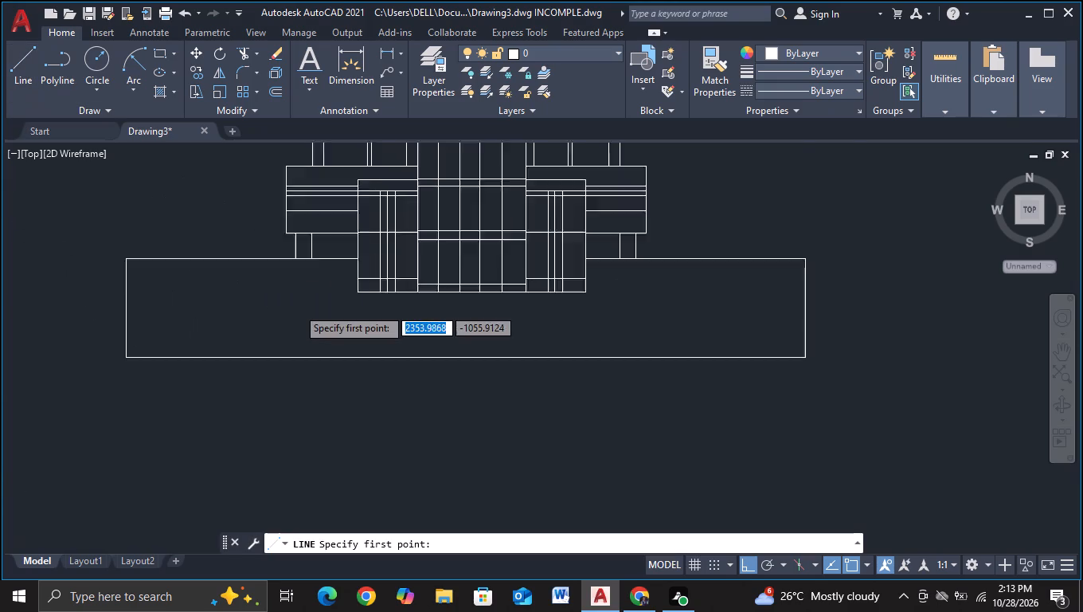
middle_drag(297, 320, 287, 393)
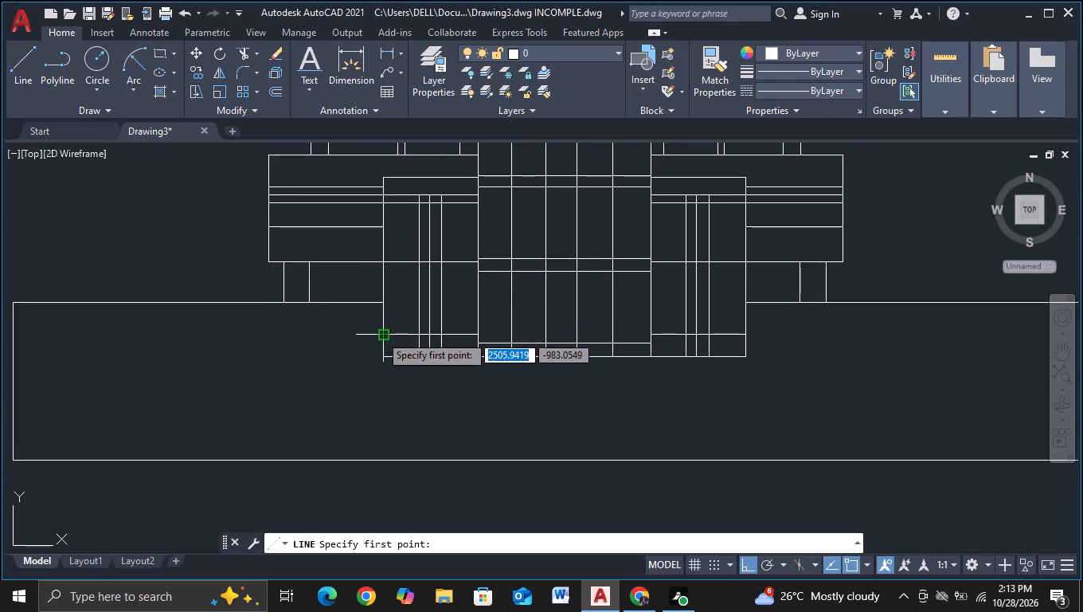
click(140, 335)
click(107, 503)
key(Escape)
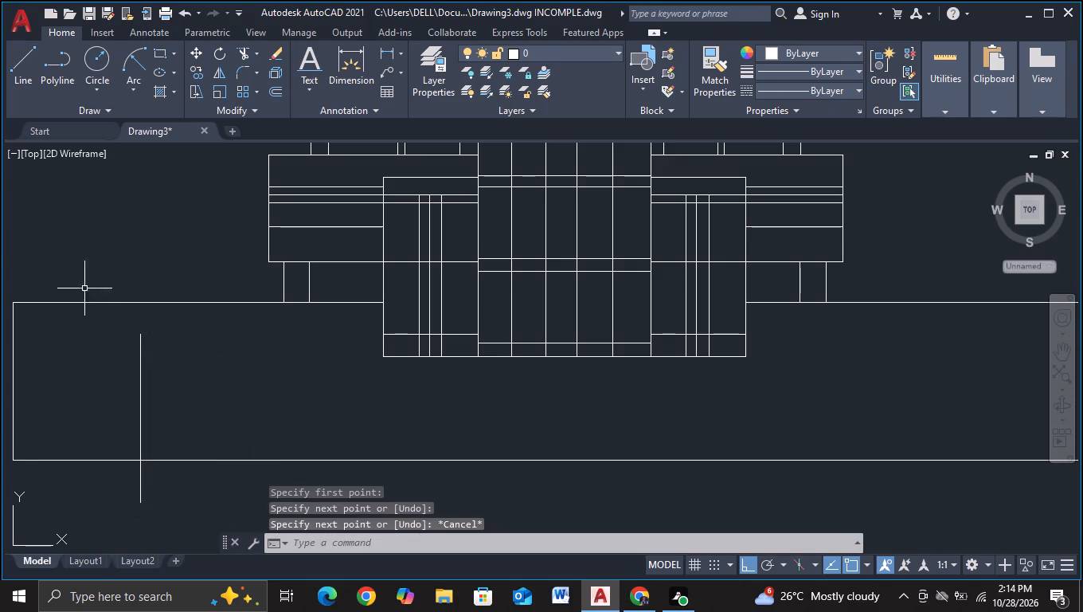
click(16, 76)
click(139, 339)
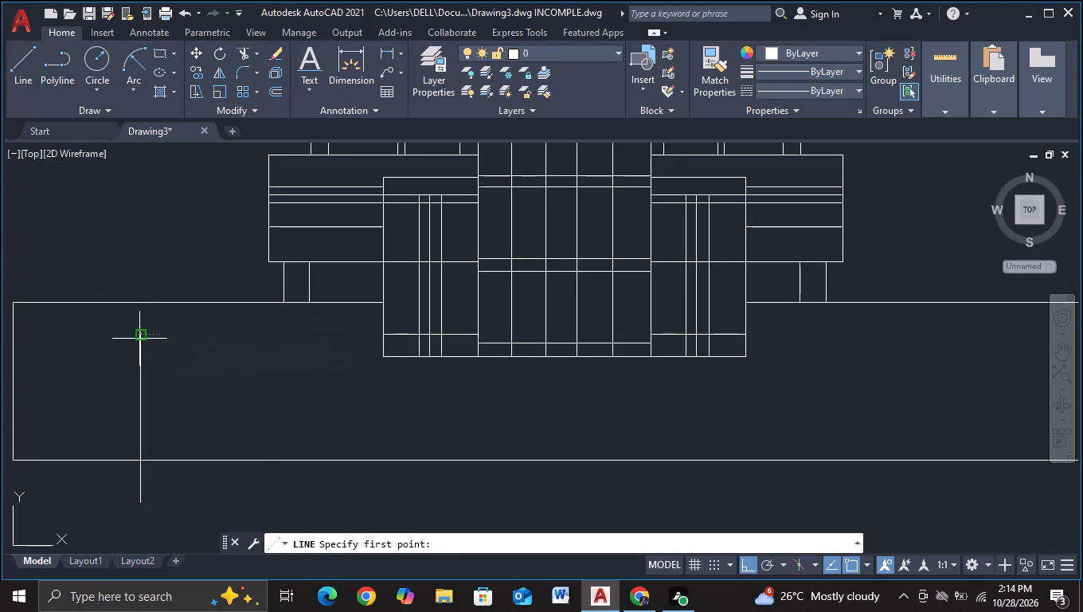
click(381, 339)
key(Escape)
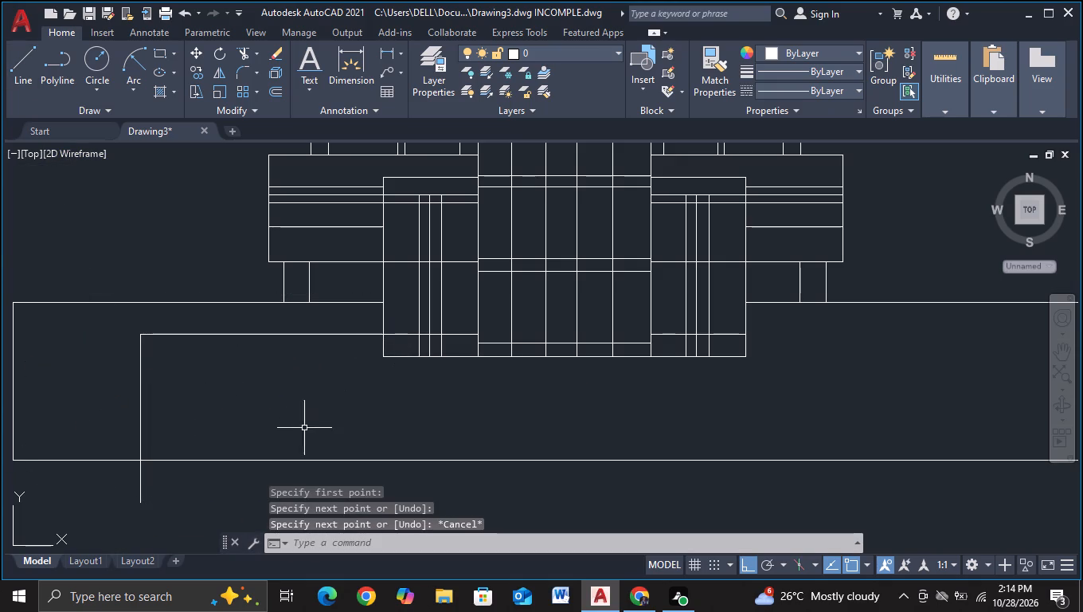
Trim the left inner vertical's overhang below the base rectangle's bottom line.
middle_drag(303, 430, 311, 390)
click(239, 58)
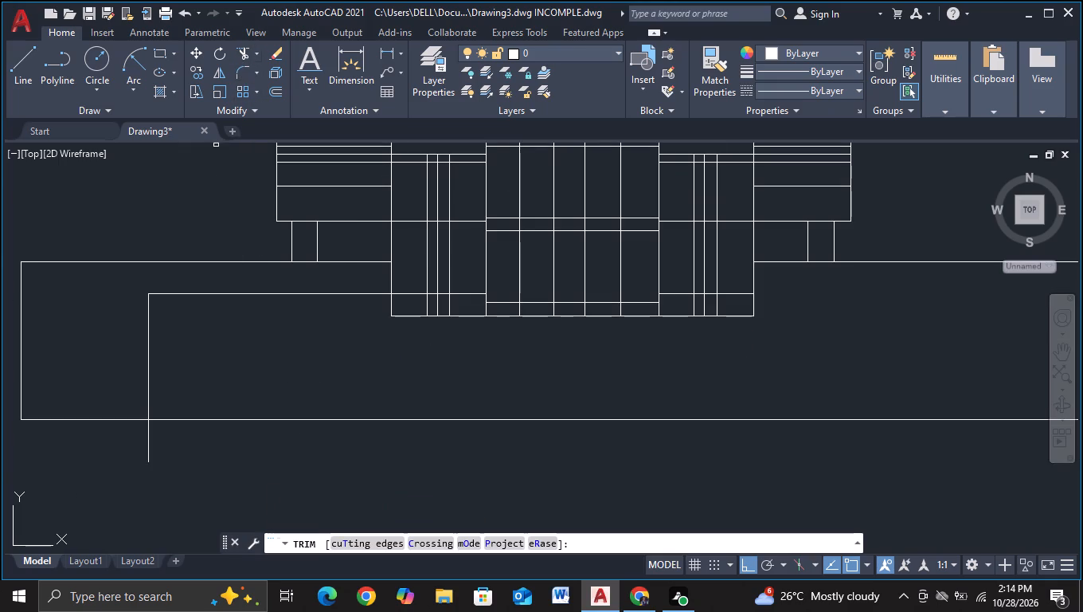
click(132, 446)
click(223, 454)
Draw a vertical inside the base's right part, starting level with the right side block's lower band line and passing below the base.
scroll(223, 454, down, 1)
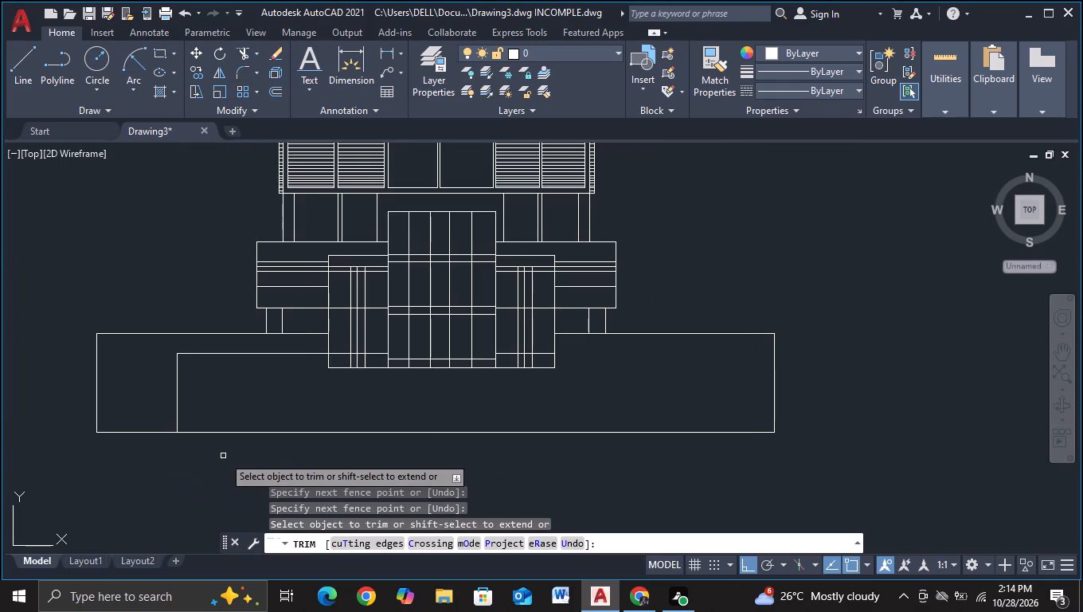
click(10, 84)
middle_drag(577, 394, 490, 420)
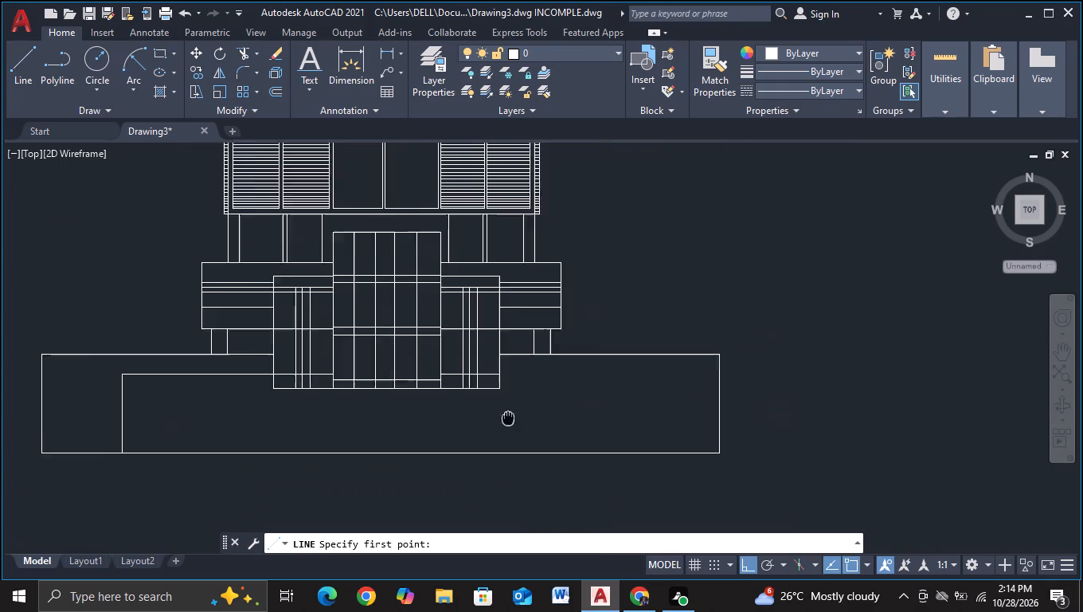
middle_drag(490, 420, 478, 421)
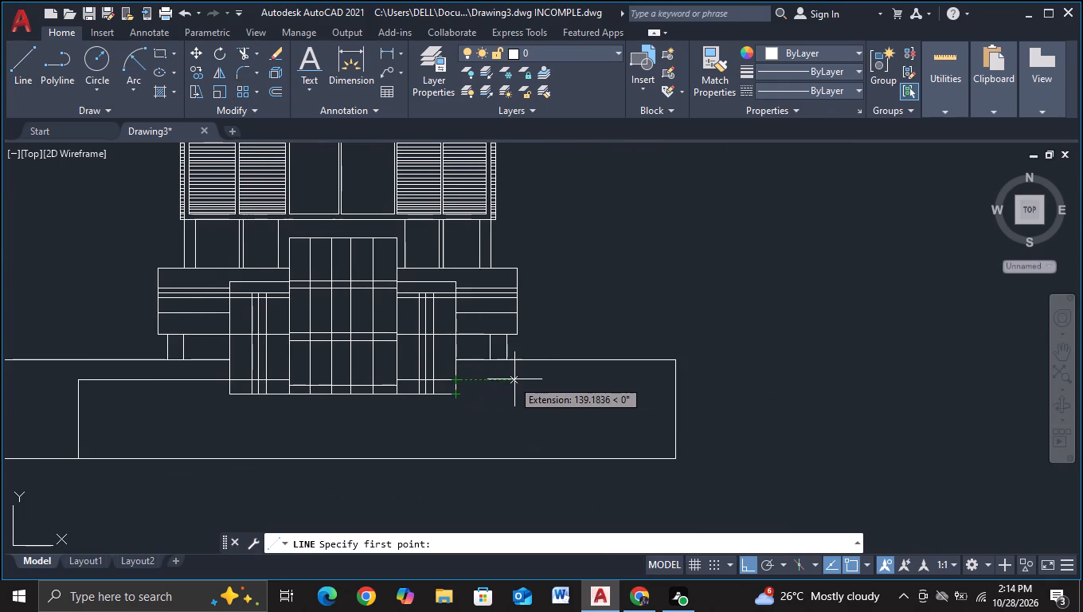
click(601, 381)
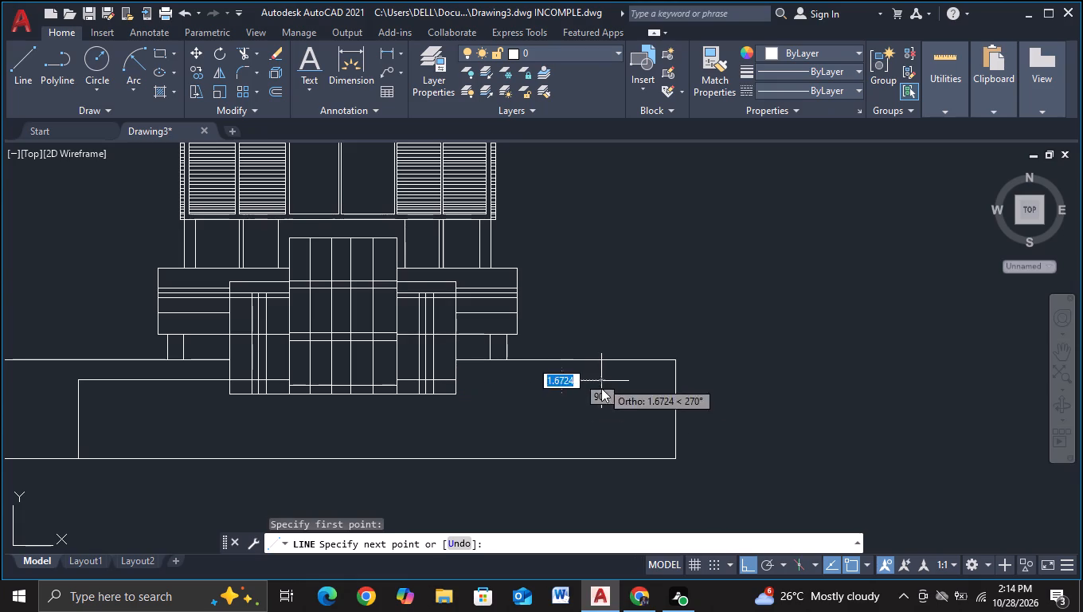
middle_drag(603, 494, 606, 451)
click(606, 451)
key(Escape)
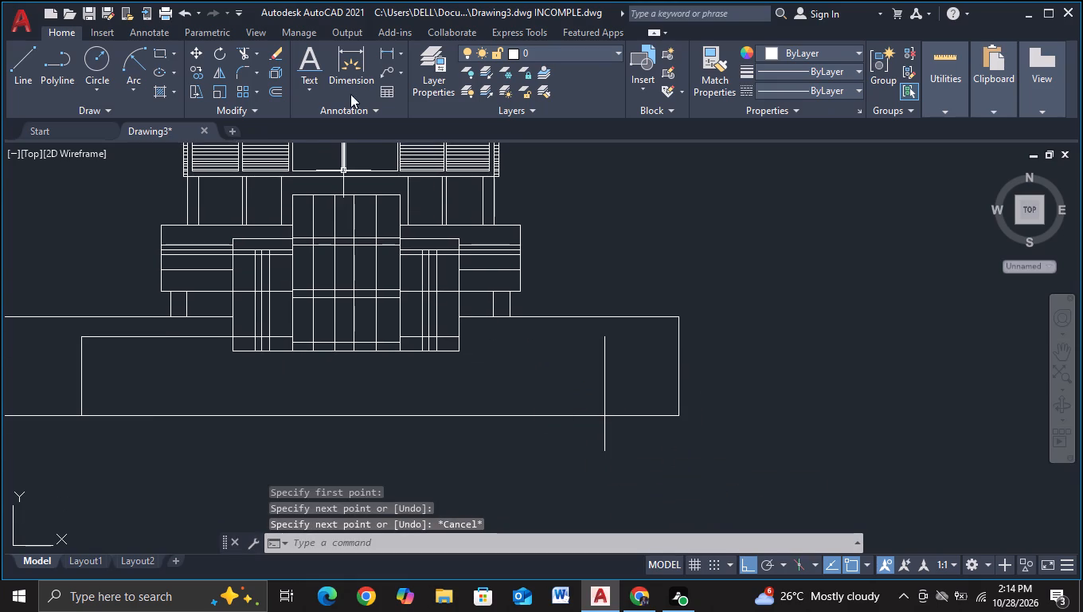
Trim the right inner vertical's overhang below the base rectangle's bottom line.
click(241, 54)
click(588, 441)
click(648, 453)
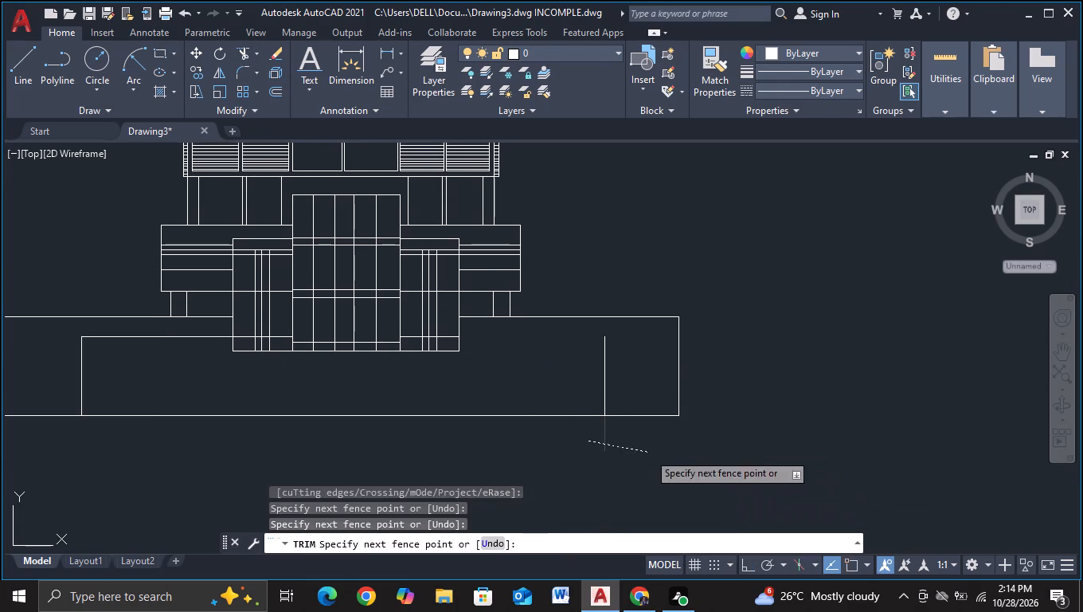
key(Escape)
Draw a horizontal line from the right inner vertical's top end to the right side block's edge.
click(29, 55)
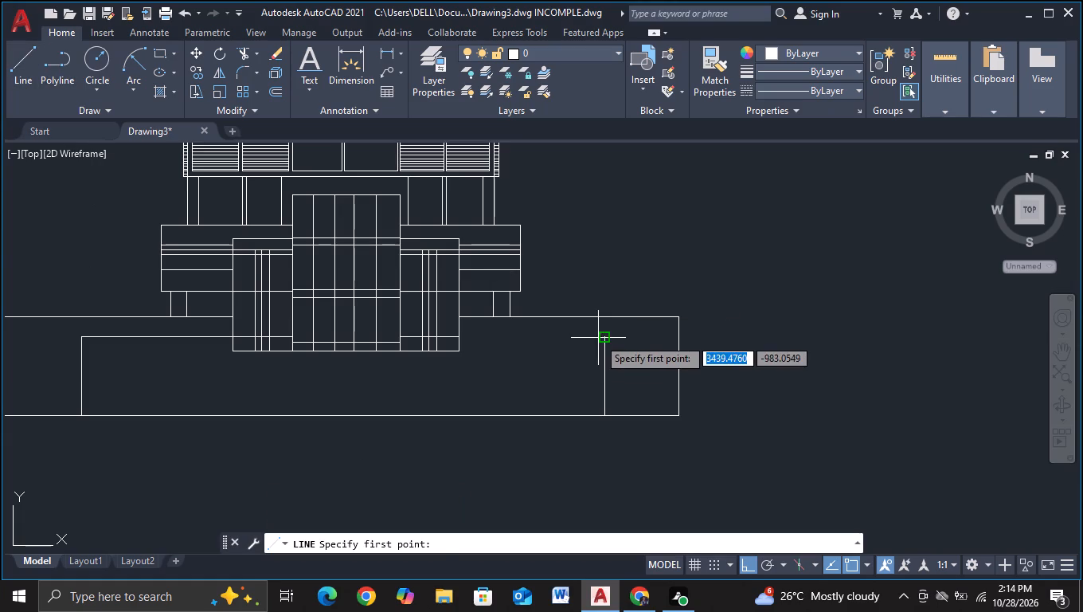
click(601, 339)
click(452, 334)
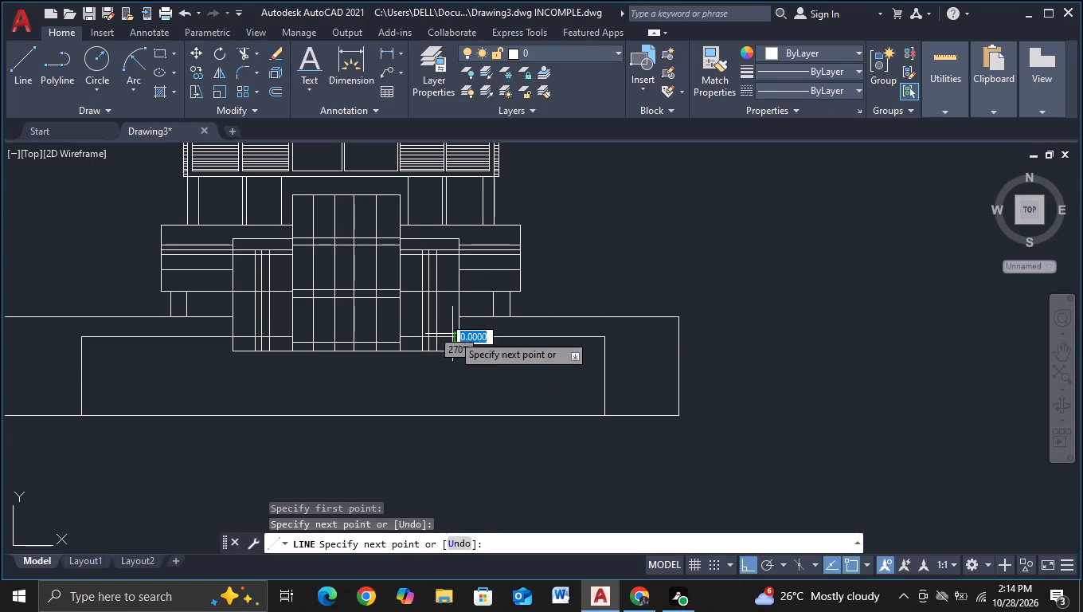
key(Escape)
Draw a horizontal line from the left side block's lower outer corner outward past the left inner vertical.
middle_drag(491, 445, 585, 420)
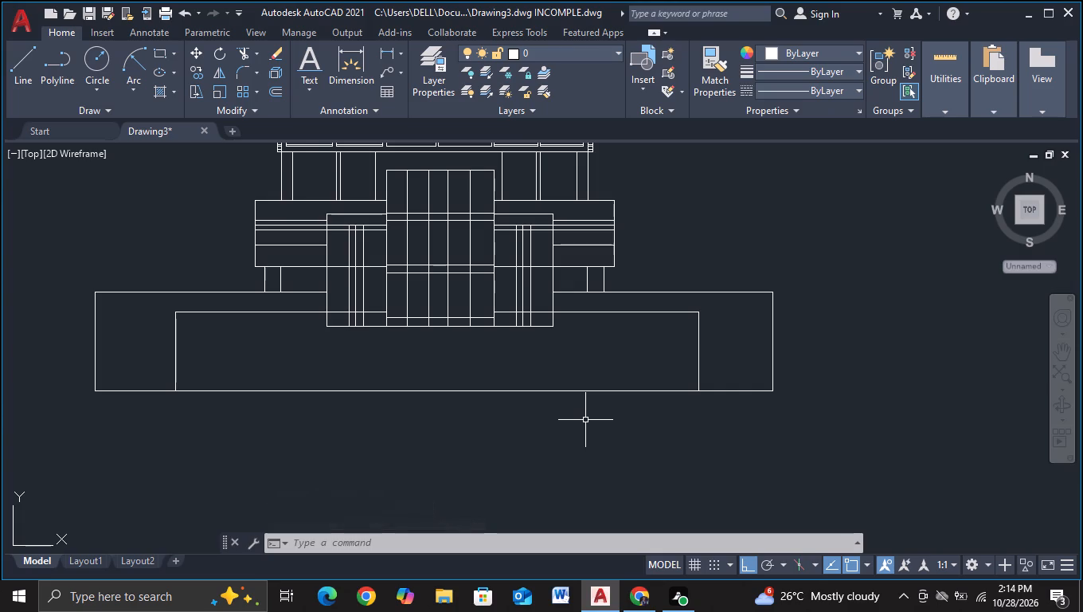
middle_drag(577, 468, 698, 454)
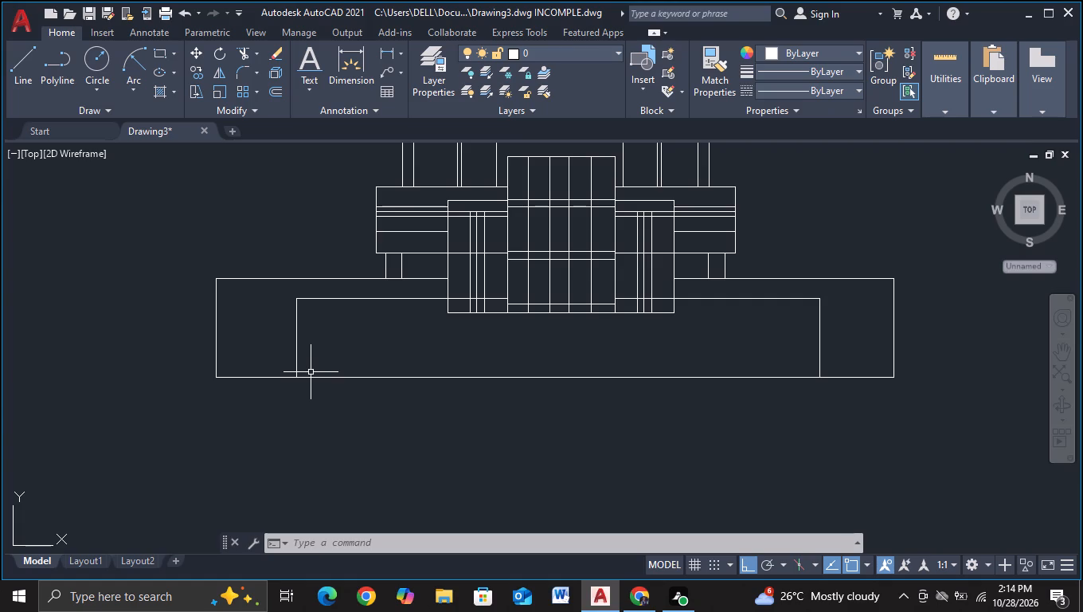
click(28, 69)
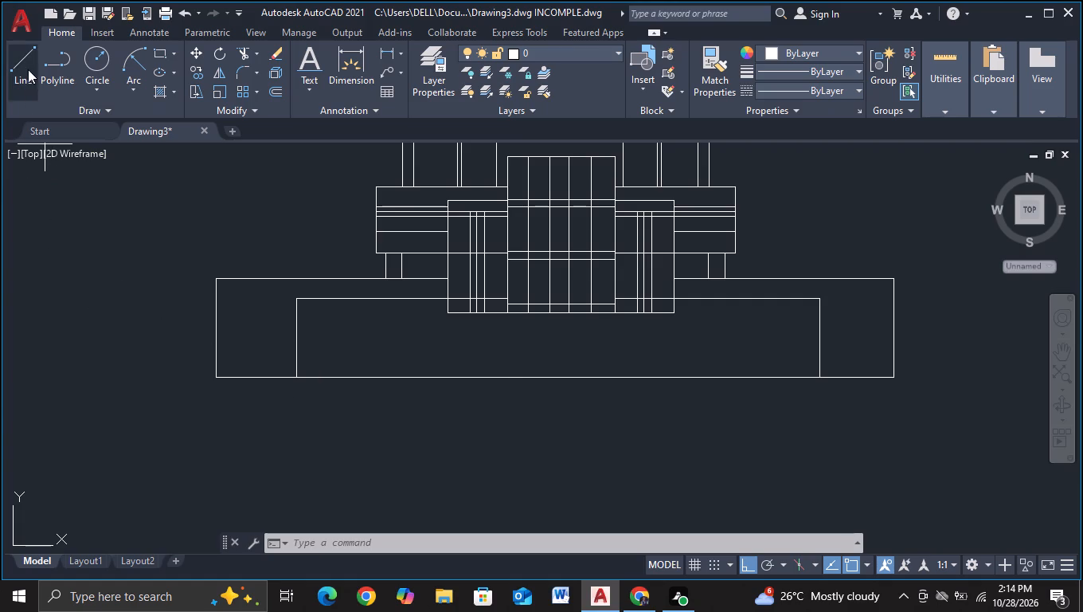
click(448, 312)
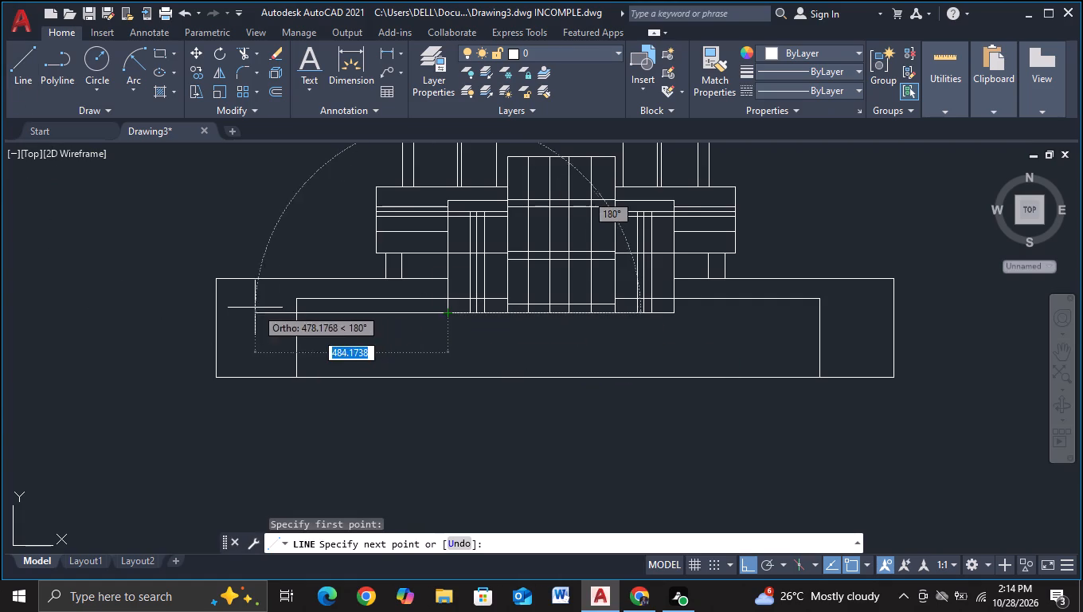
click(247, 308)
key(Escape)
Trim the new horizontal line's overhanging end outside the left inner vertical.
click(238, 49)
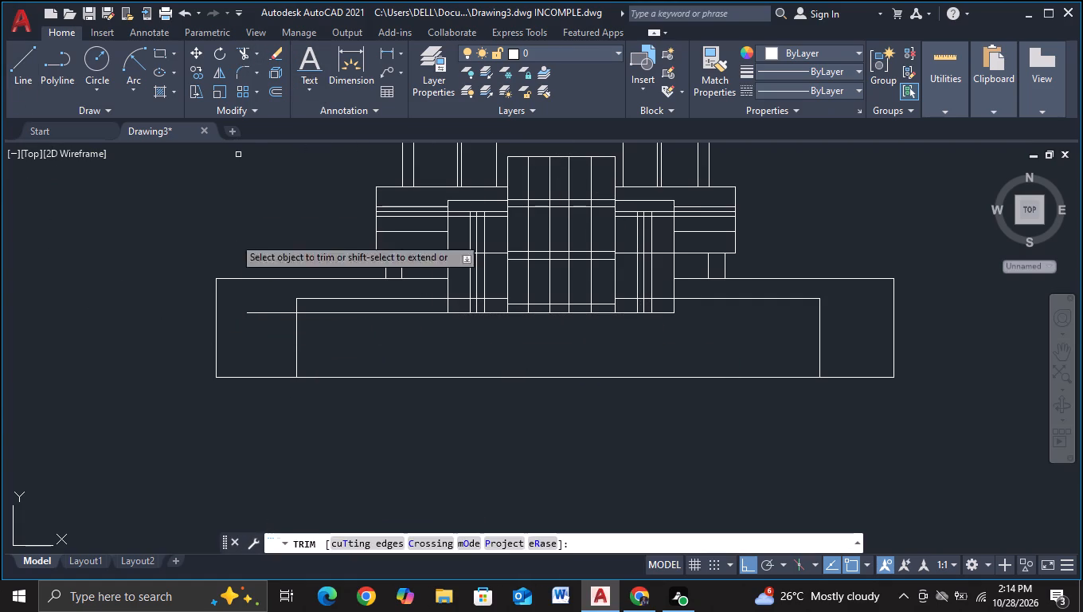
drag(261, 292, 260, 319)
click(257, 332)
key(Escape)
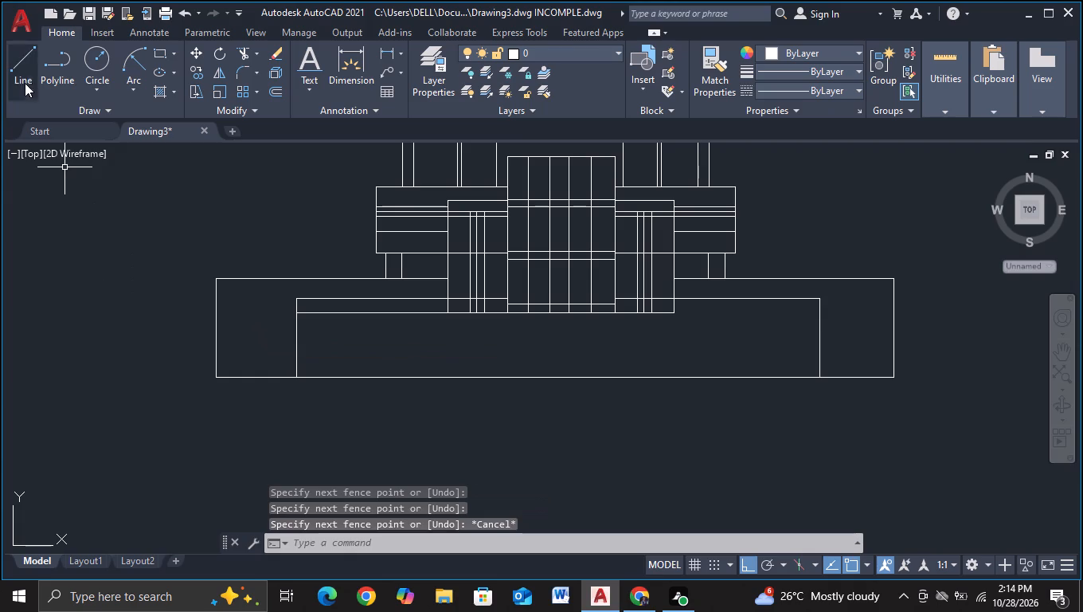
Draw a horizontal line from the right side block's lower outer corner outward past the right inner vertical.
click(23, 74)
click(675, 316)
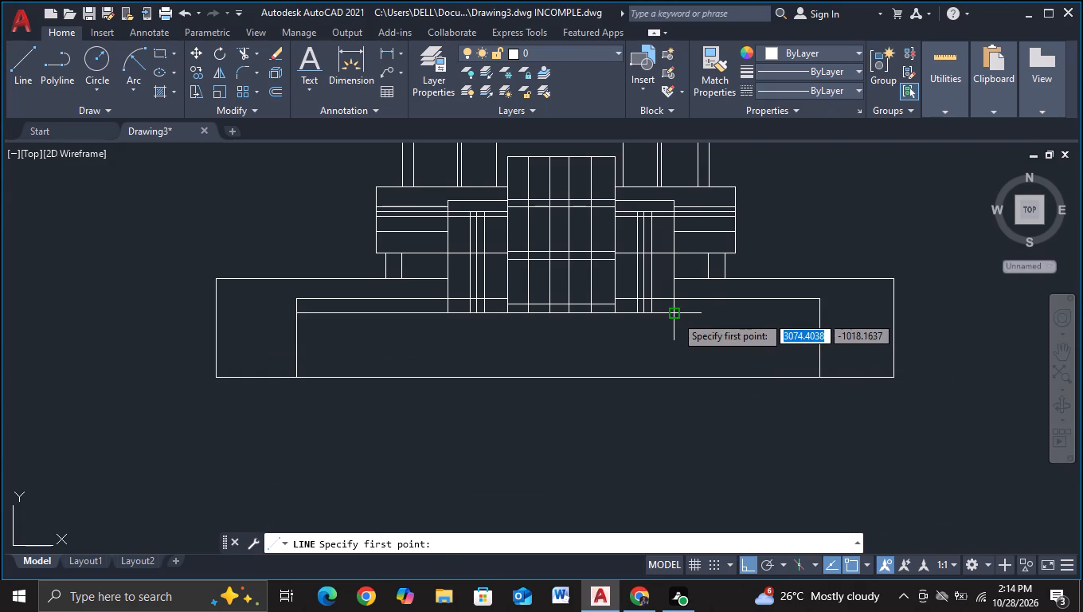
click(877, 316)
key(Escape)
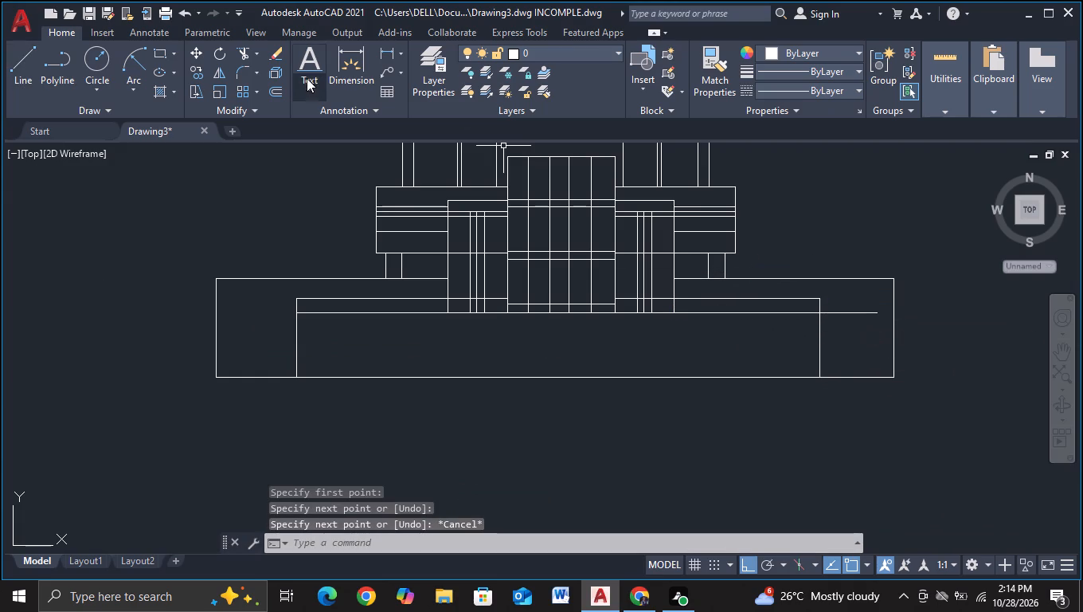
Trim the new horizontal line's overhanging end outside the right inner vertical.
click(240, 47)
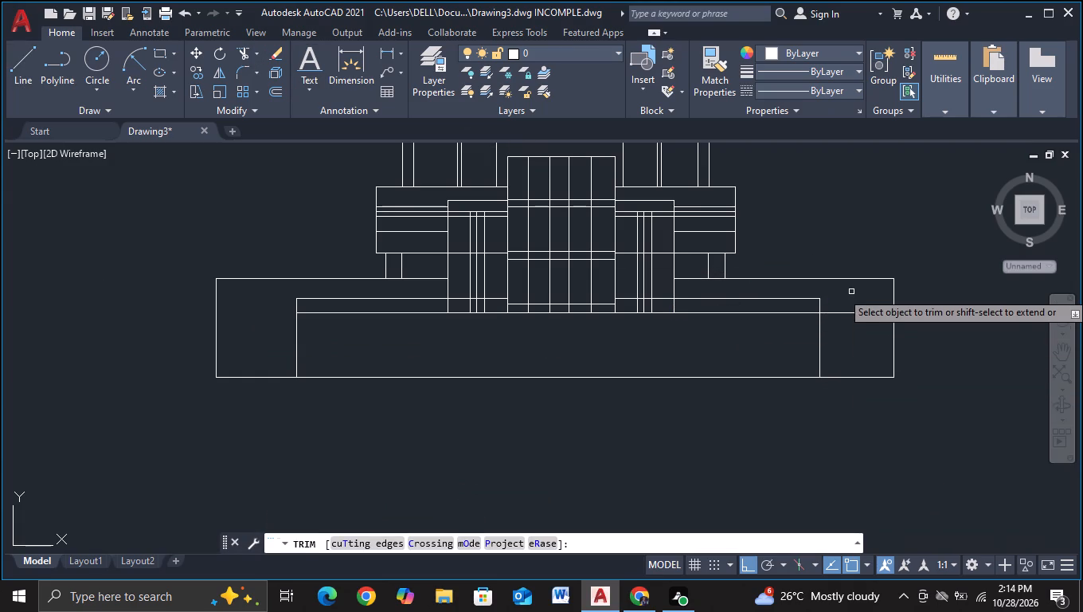
click(851, 292)
click(850, 331)
key(Escape)
middle_drag(741, 433, 624, 417)
key(Escape)
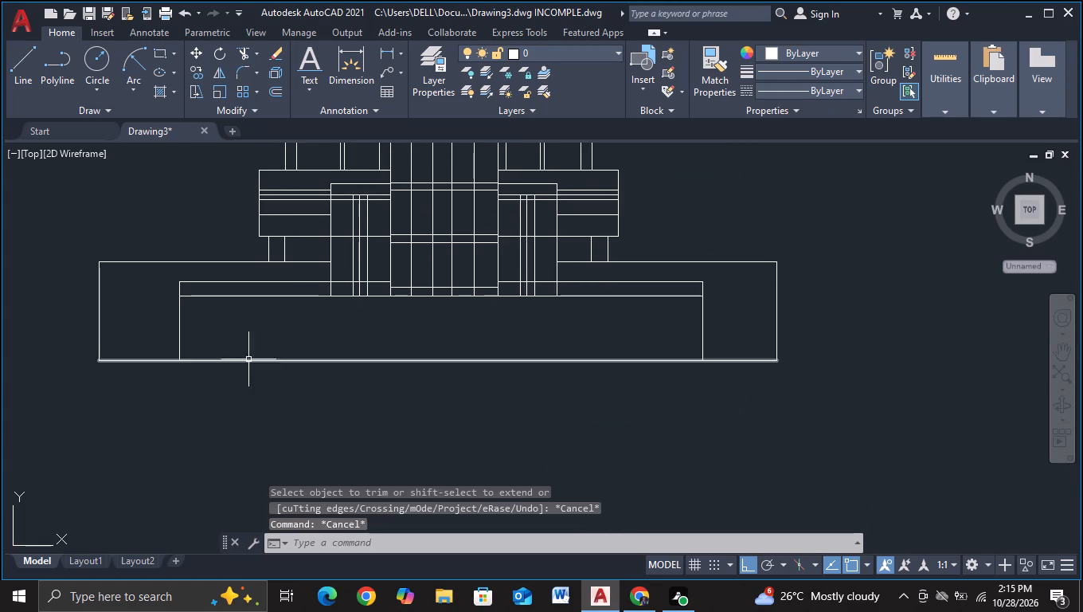
Copy the base's left inner vertical a short distance inward, short of the left side block's outer edge.
middle_drag(246, 411, 293, 419)
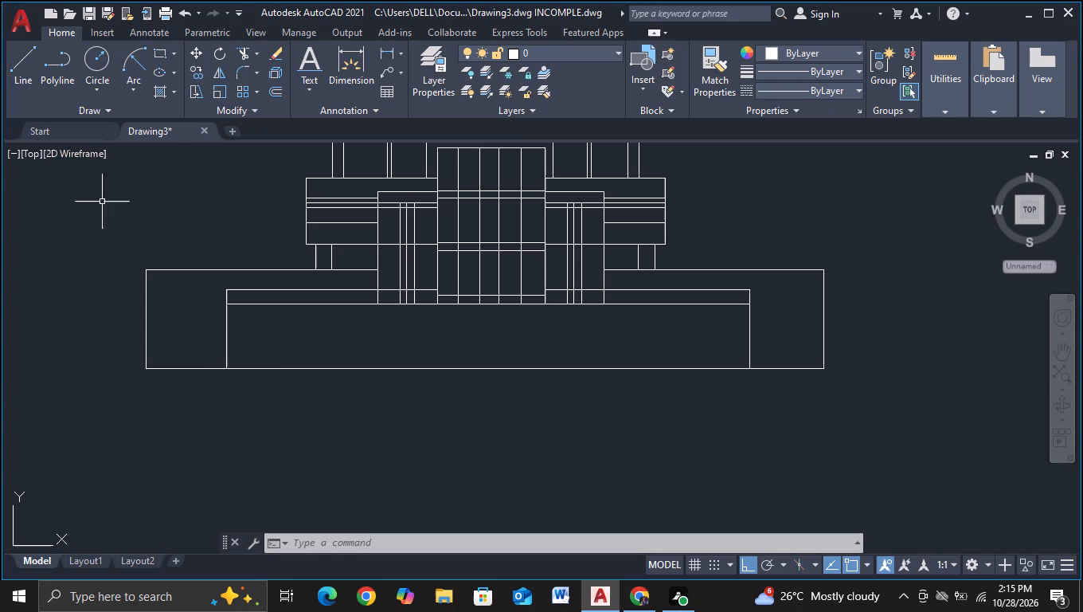
click(225, 339)
key(c)
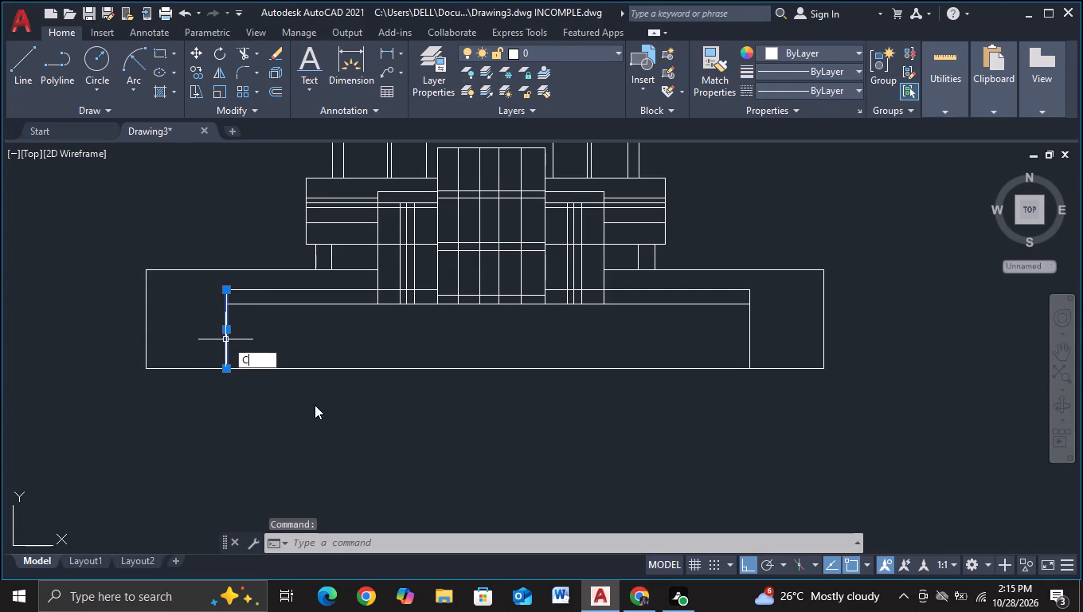
click(317, 390)
click(297, 424)
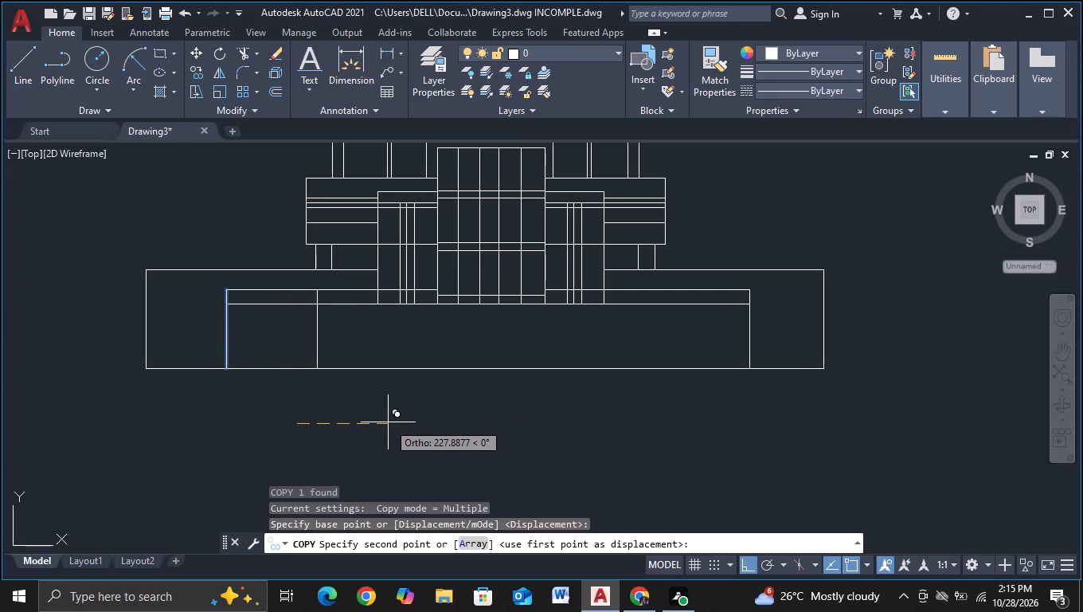
click(368, 422)
key(Escape)
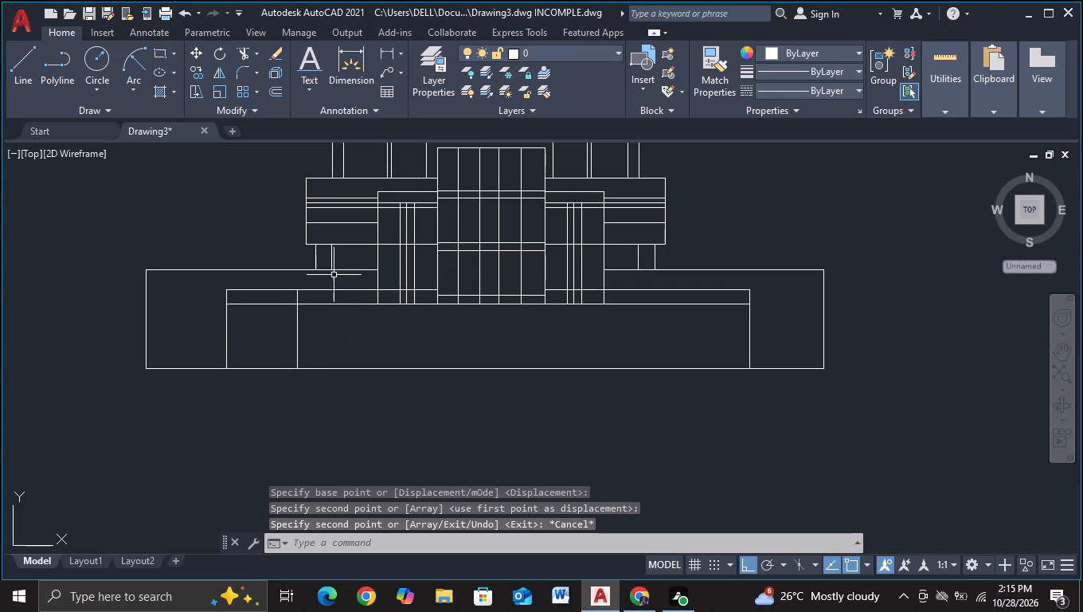
Trim the copied vertical's upper end above the base's lower horizontal line.
click(239, 56)
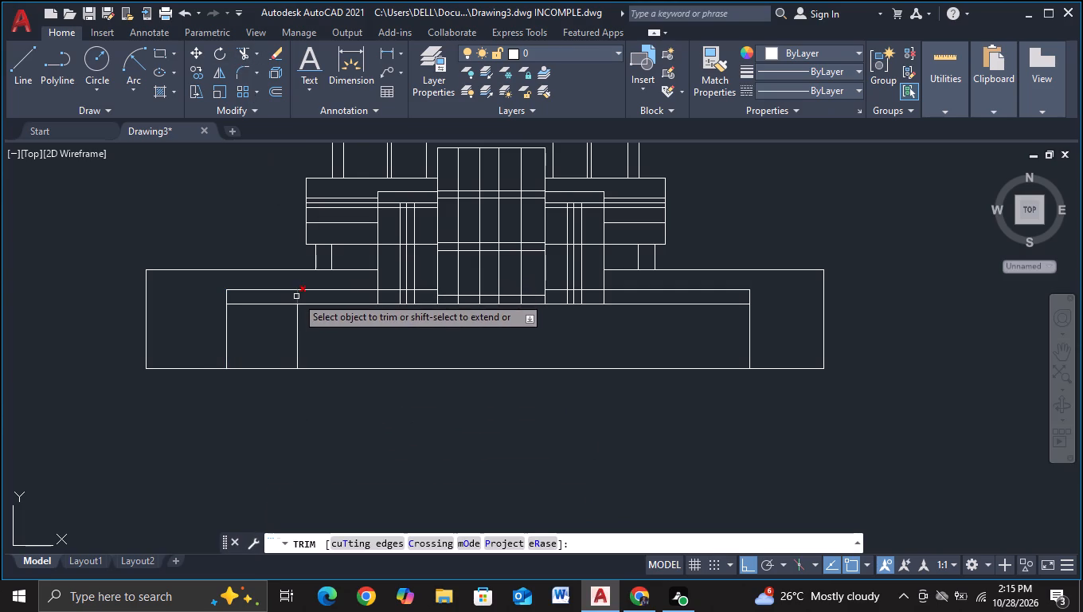
click(296, 296)
key(Escape)
Copy the trimmed vertical to make two narrow pairs: one beside itself, one at the left side block's outer edge.
click(297, 320)
key(c)
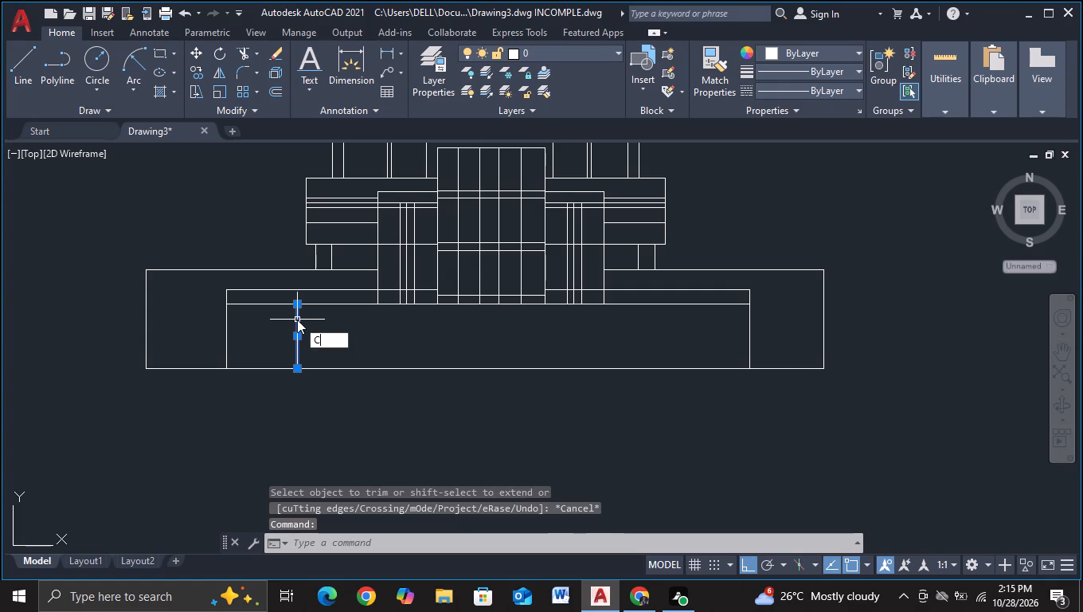
click(362, 373)
click(337, 402)
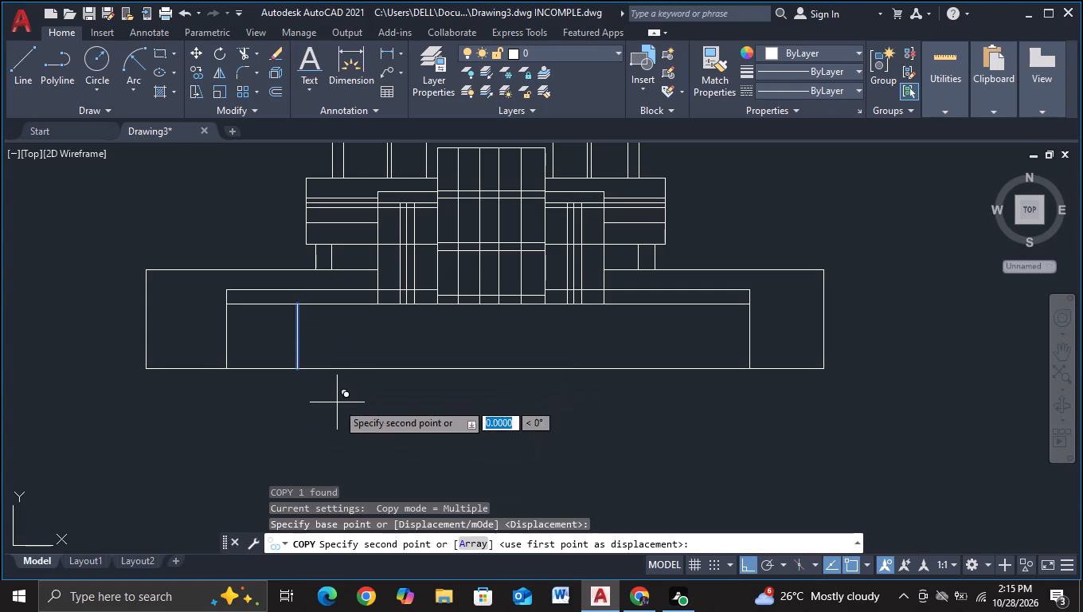
click(342, 403)
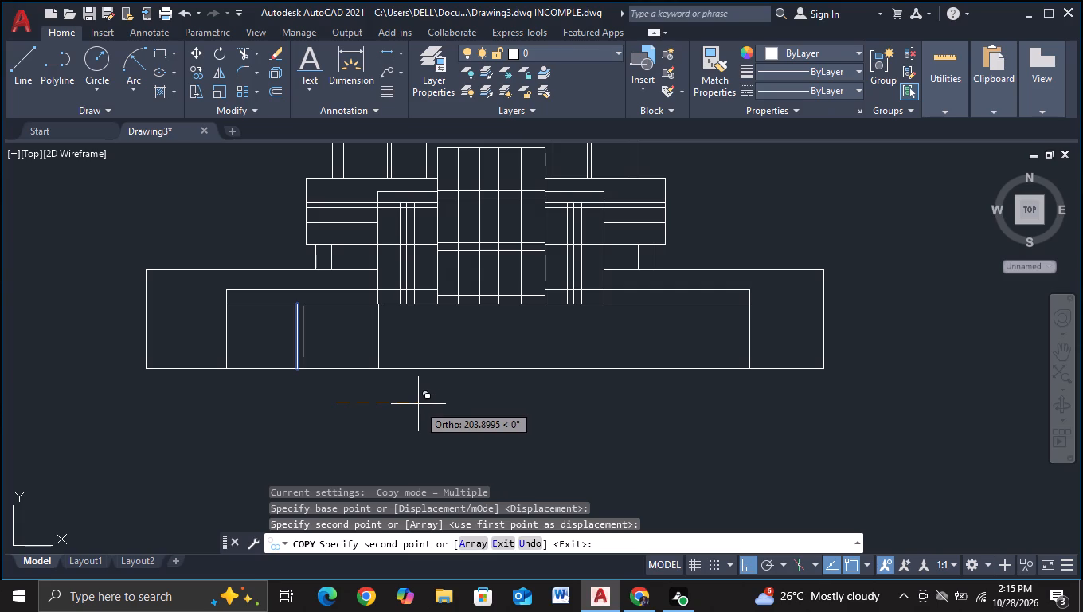
scroll(417, 404, up, 1)
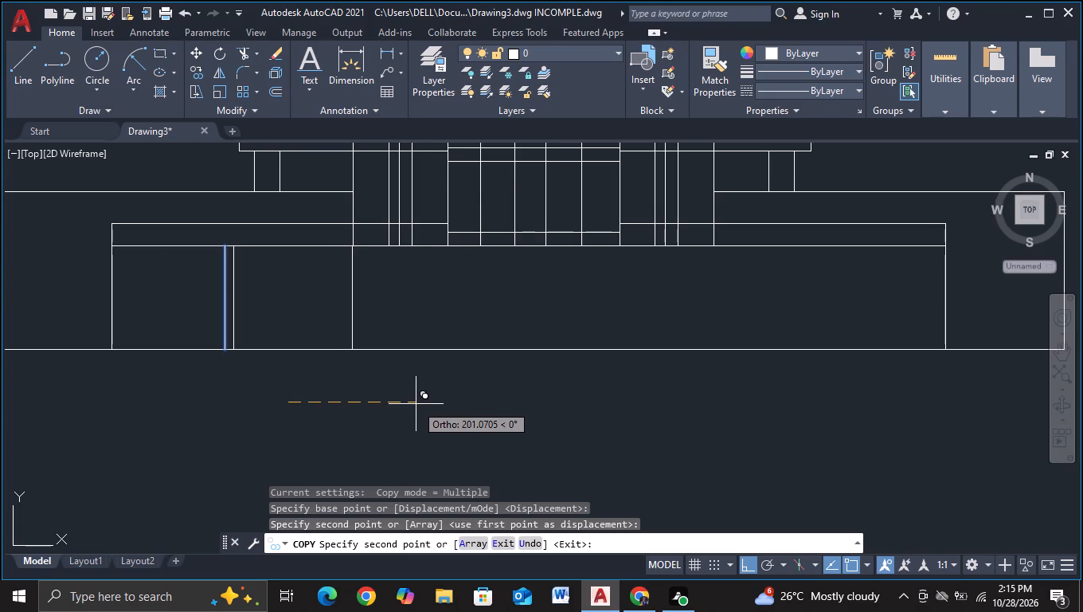
click(416, 404)
click(412, 406)
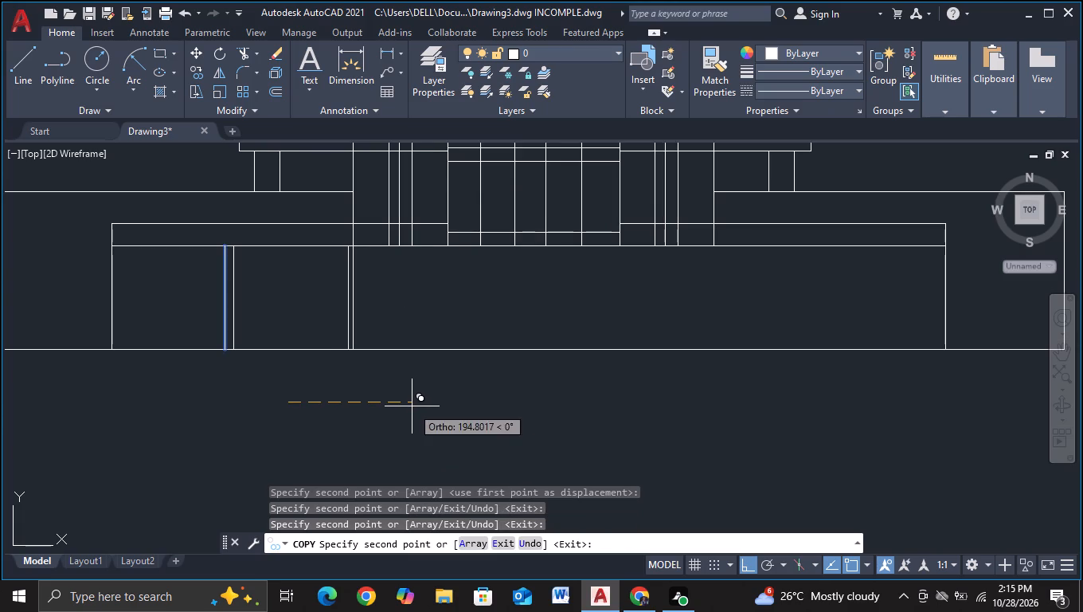
Place four more copies of the vertical as two mirrored narrow pairs, near the right inner vertical and at the right side block's outer edge.
middle_drag(769, 441, 459, 432)
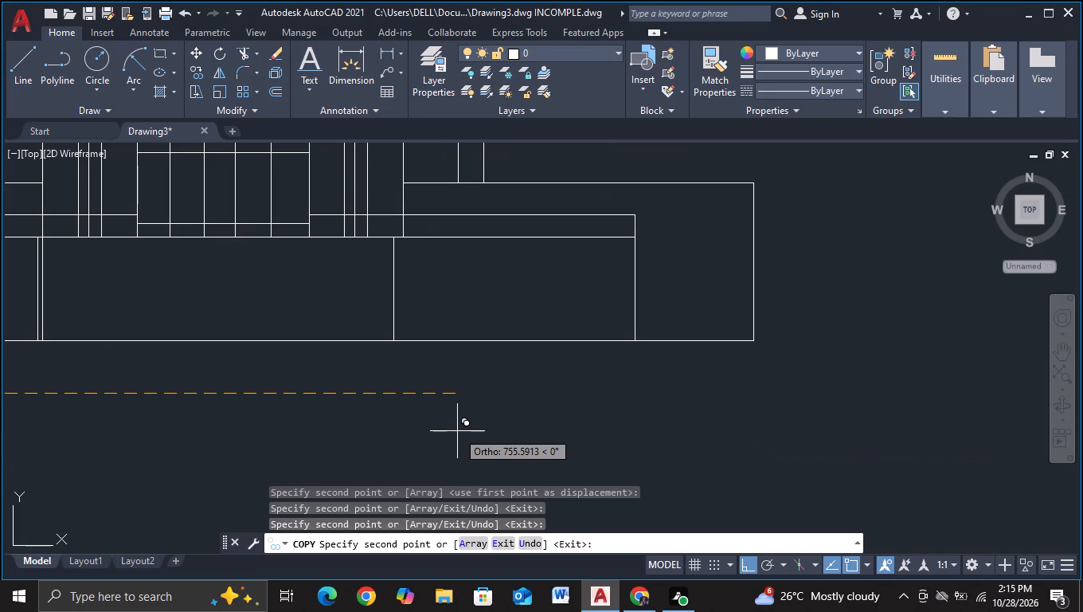
click(588, 439)
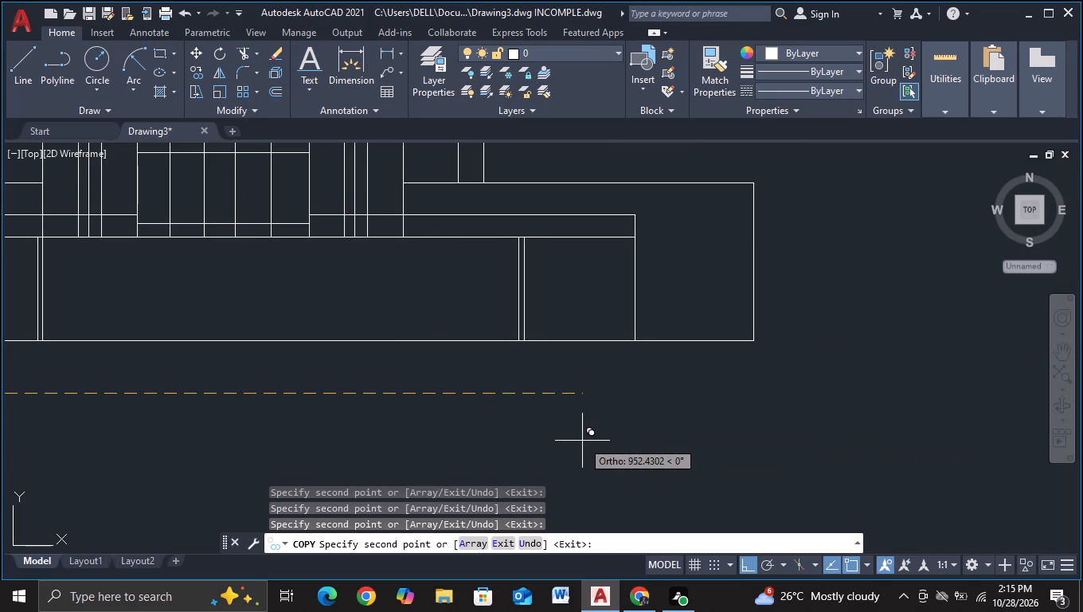
click(582, 441)
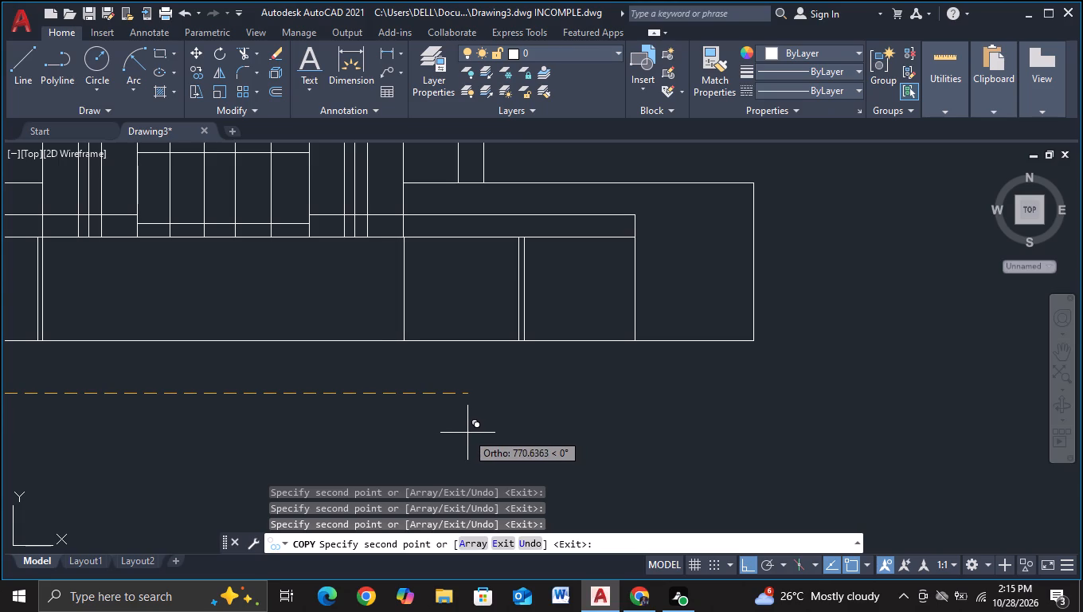
click(467, 433)
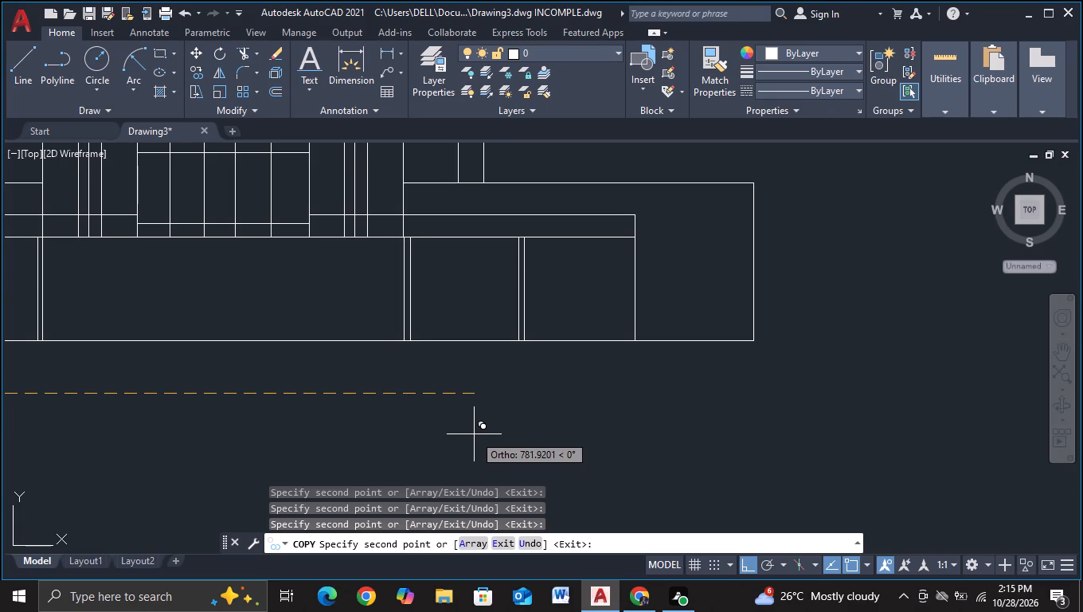
click(474, 434)
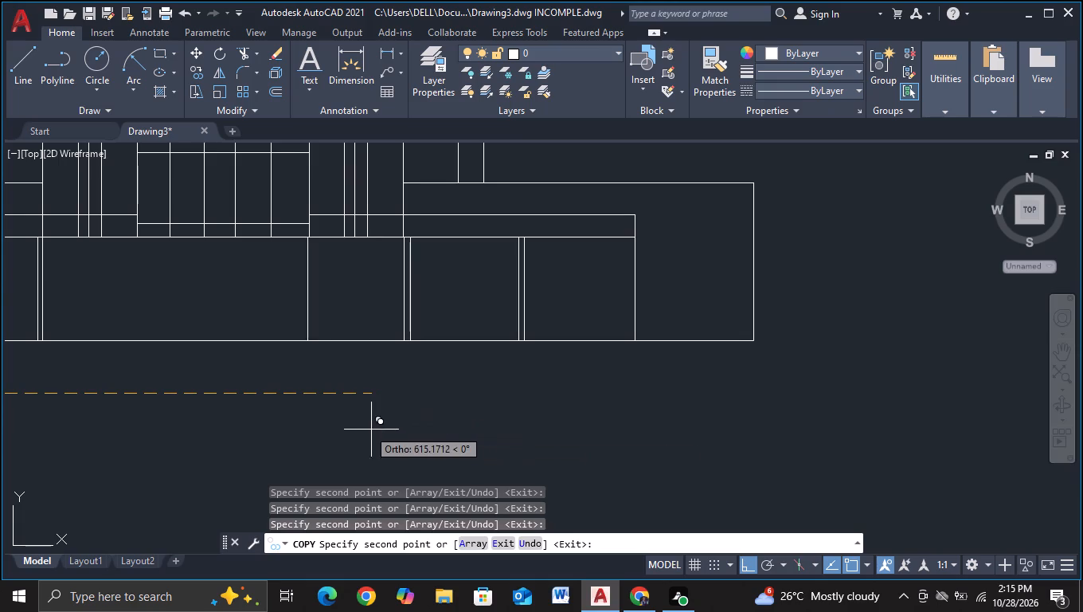
Place two more copies of the vertical in the base, aligned with the central grid's right and left edges.
middle_drag(366, 429, 463, 435)
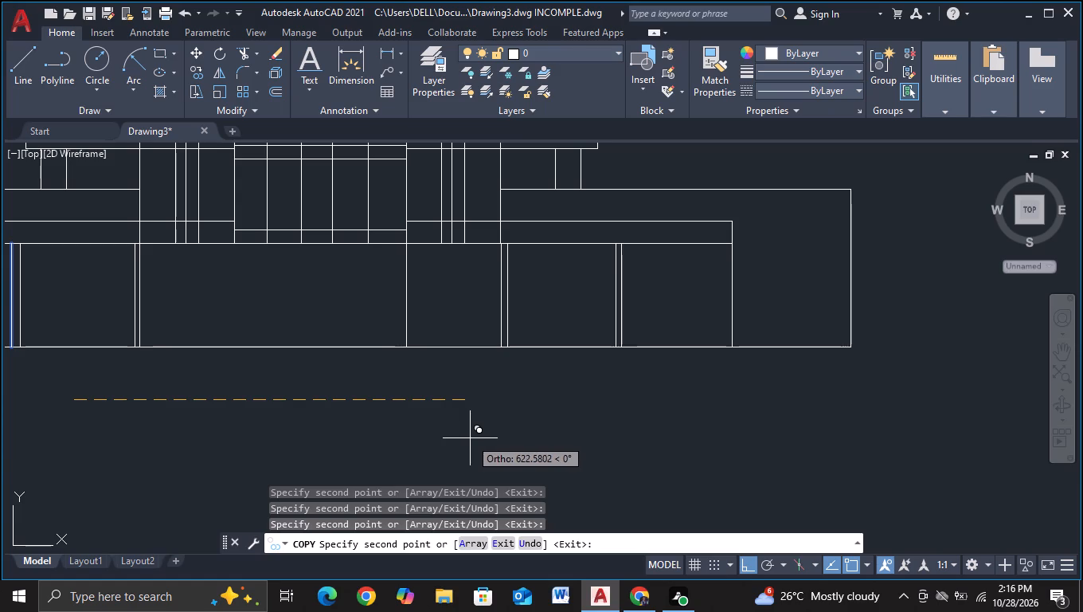
click(470, 438)
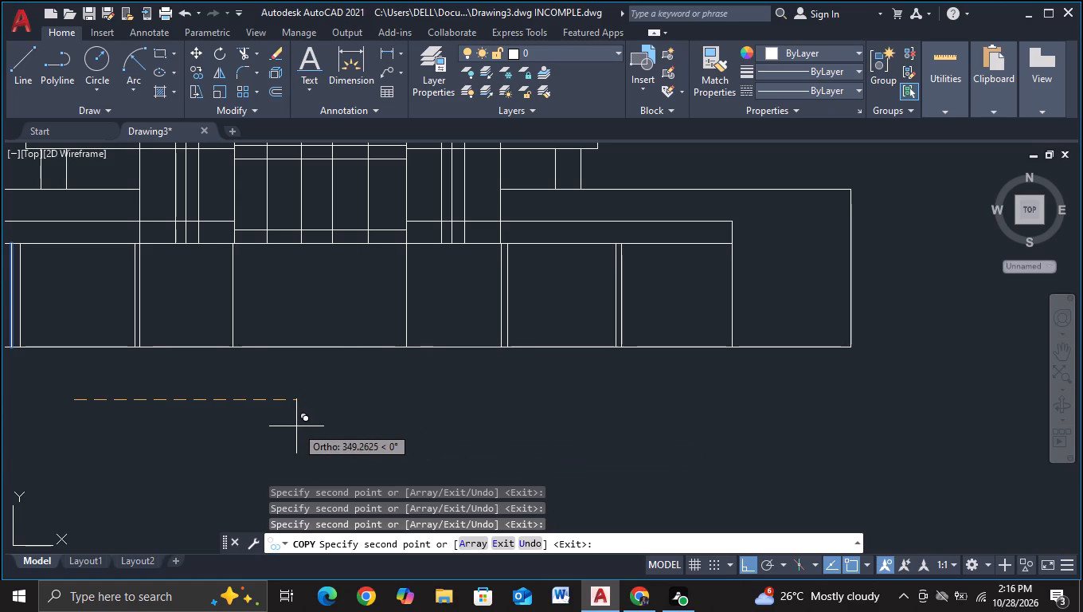
click(298, 427)
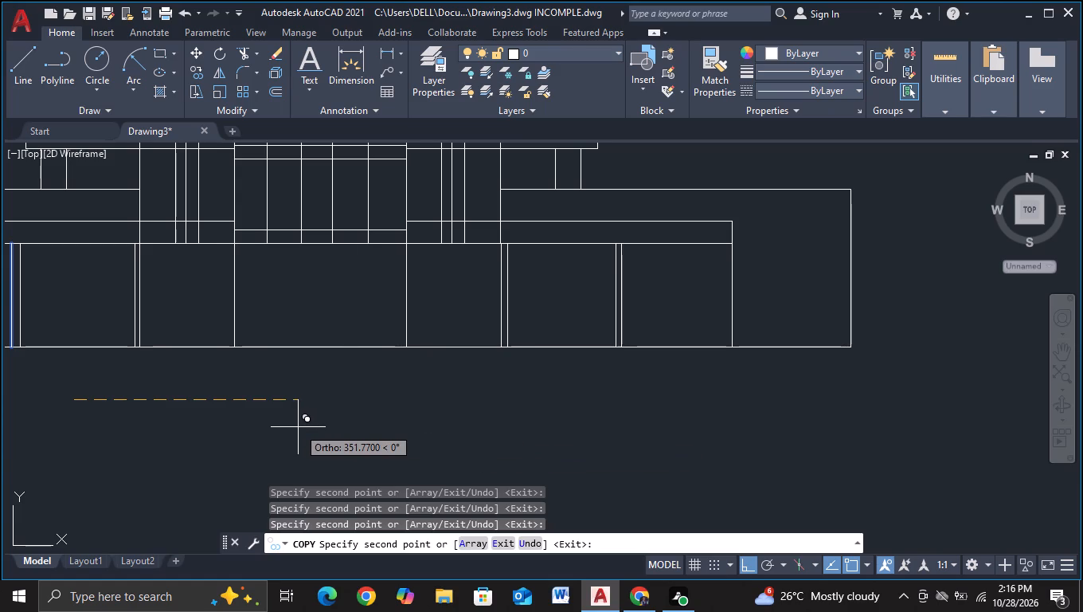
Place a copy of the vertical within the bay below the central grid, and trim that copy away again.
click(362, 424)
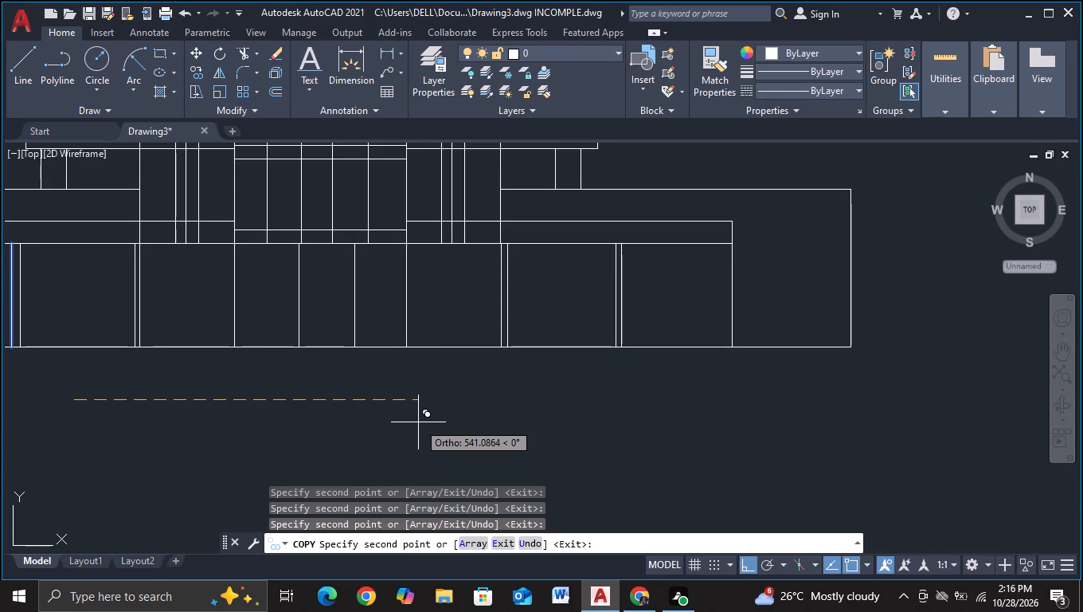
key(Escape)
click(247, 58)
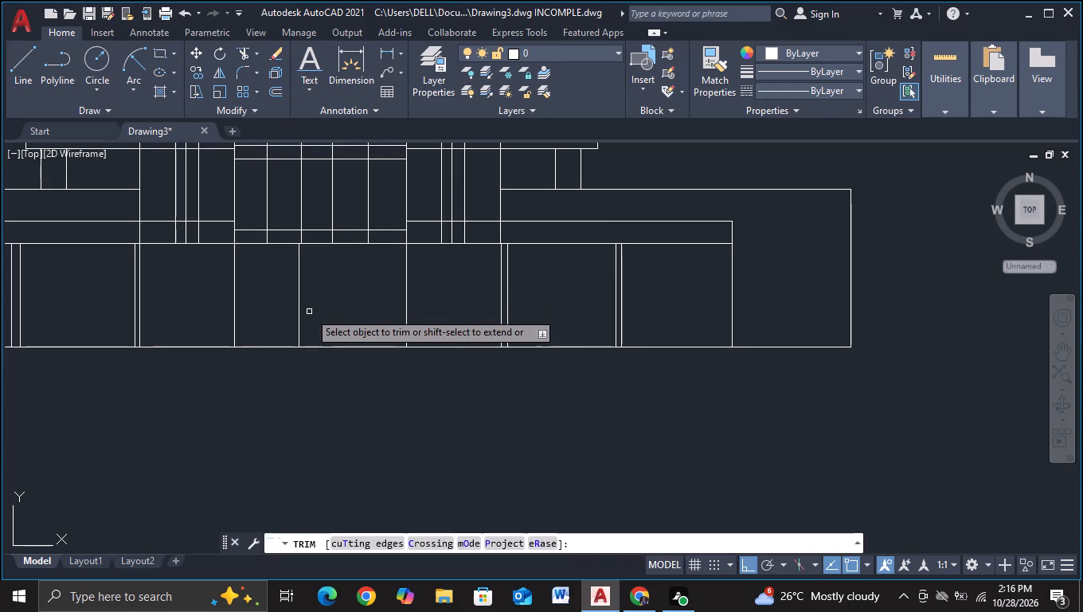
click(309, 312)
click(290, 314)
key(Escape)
Copy the vertical below the central grid's left edge twice, dividing the central bay into three parts.
click(233, 309)
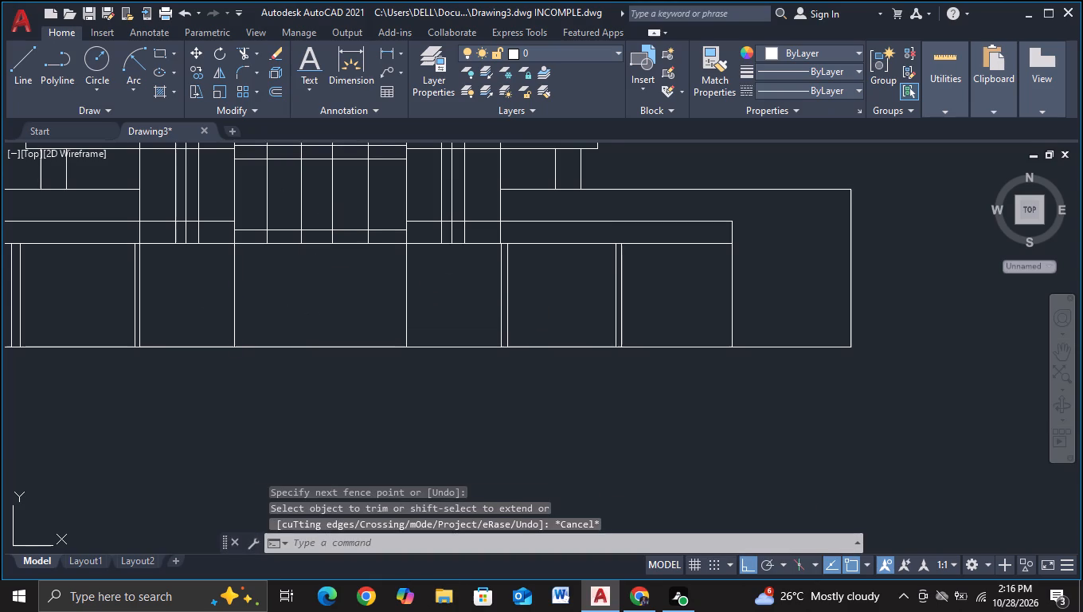
key(c)
double_click(312, 363)
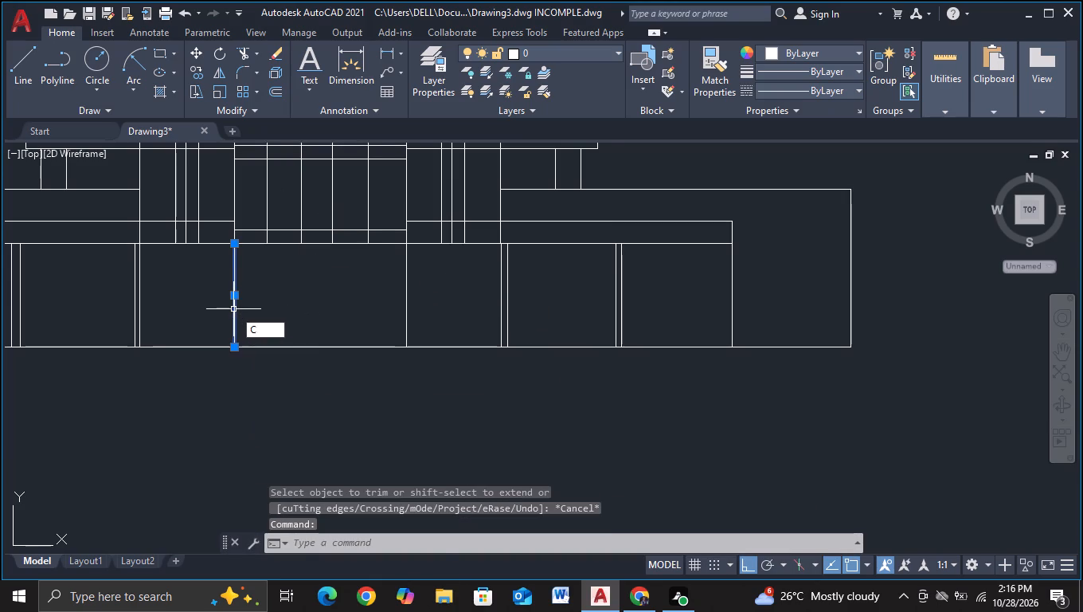
click(360, 366)
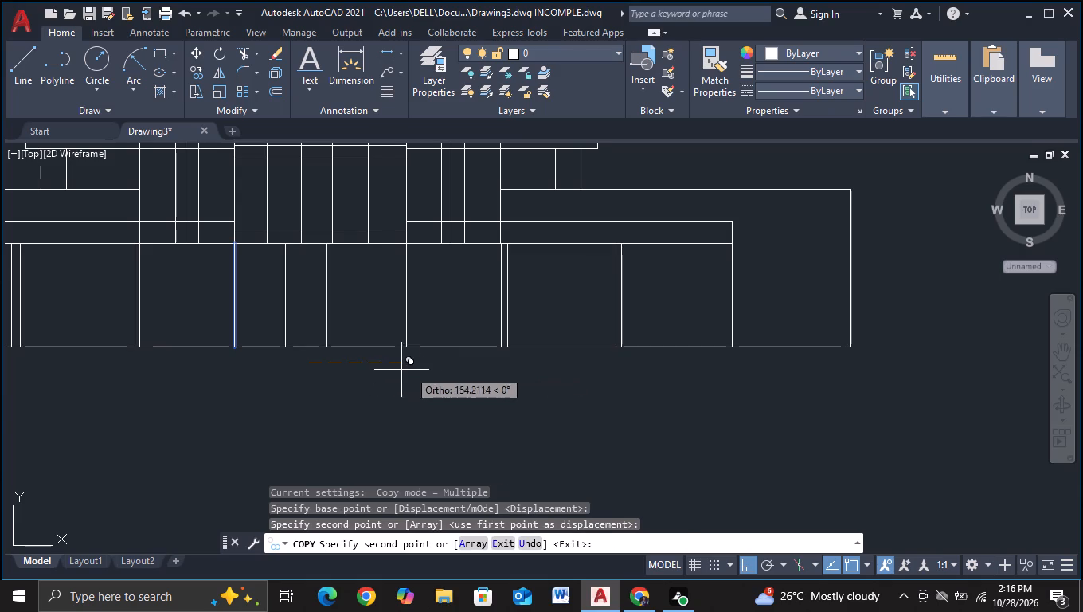
click(425, 370)
key(Escape)
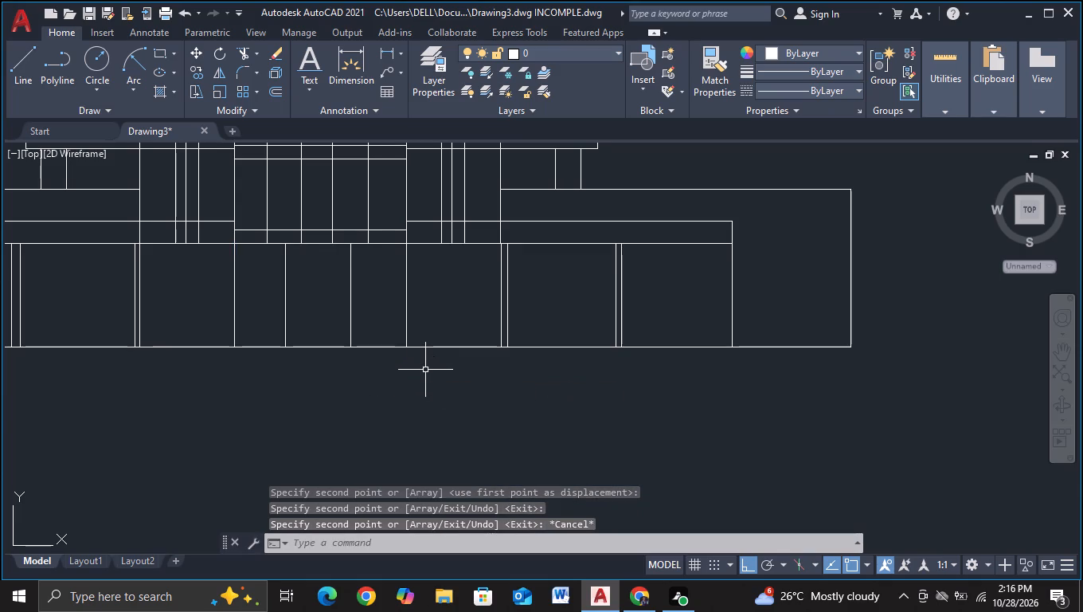
Trim the bay-top line across the two narrow column strips in the right half of the base.
scroll(425, 370, down, 2)
middle_drag(421, 384, 445, 371)
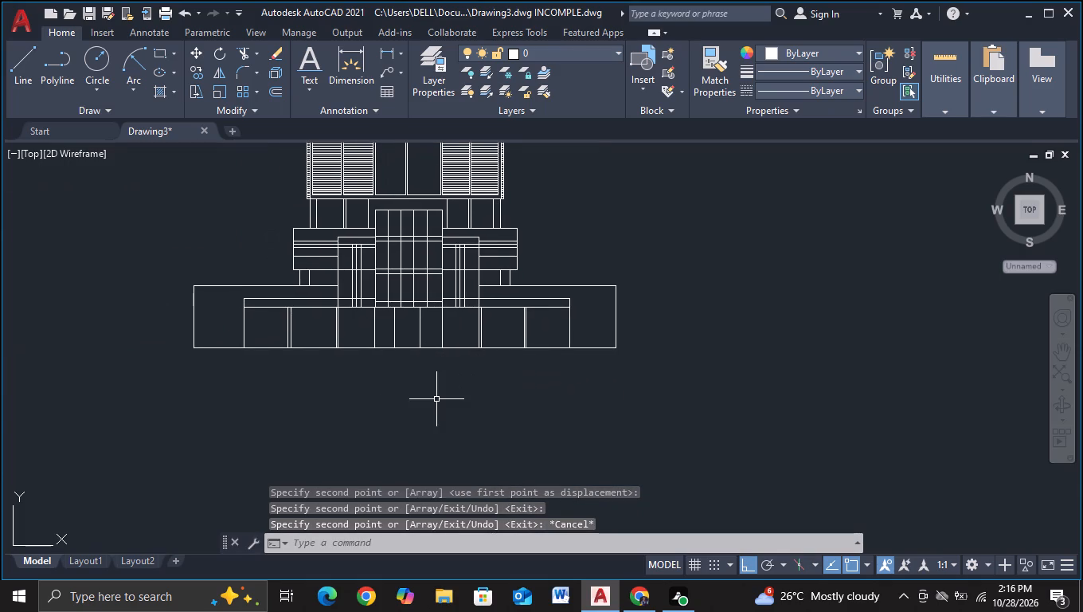
scroll(436, 399, up, 2)
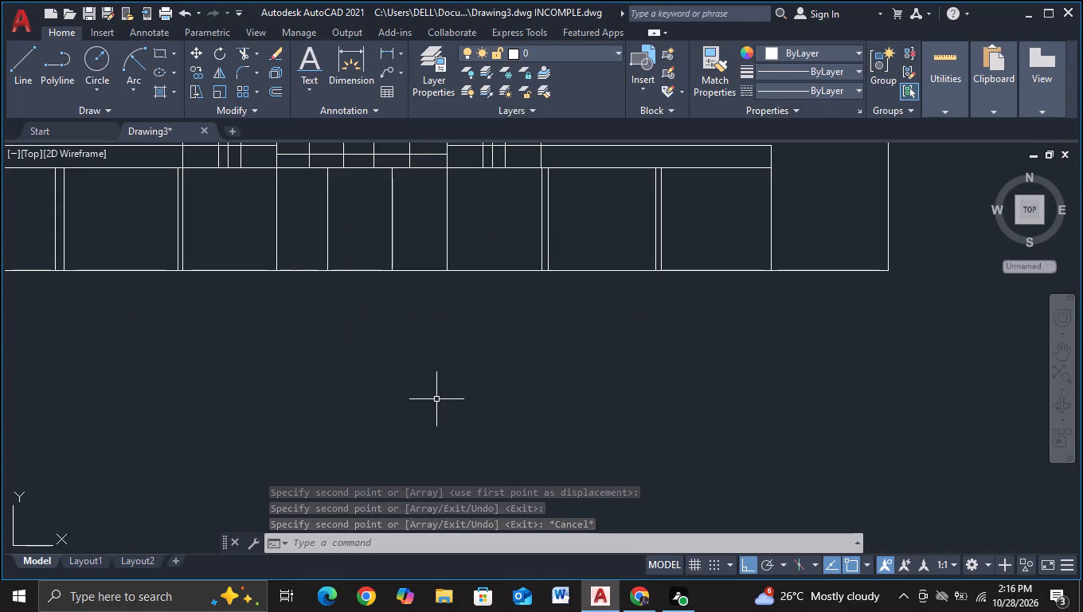
middle_drag(411, 379, 390, 435)
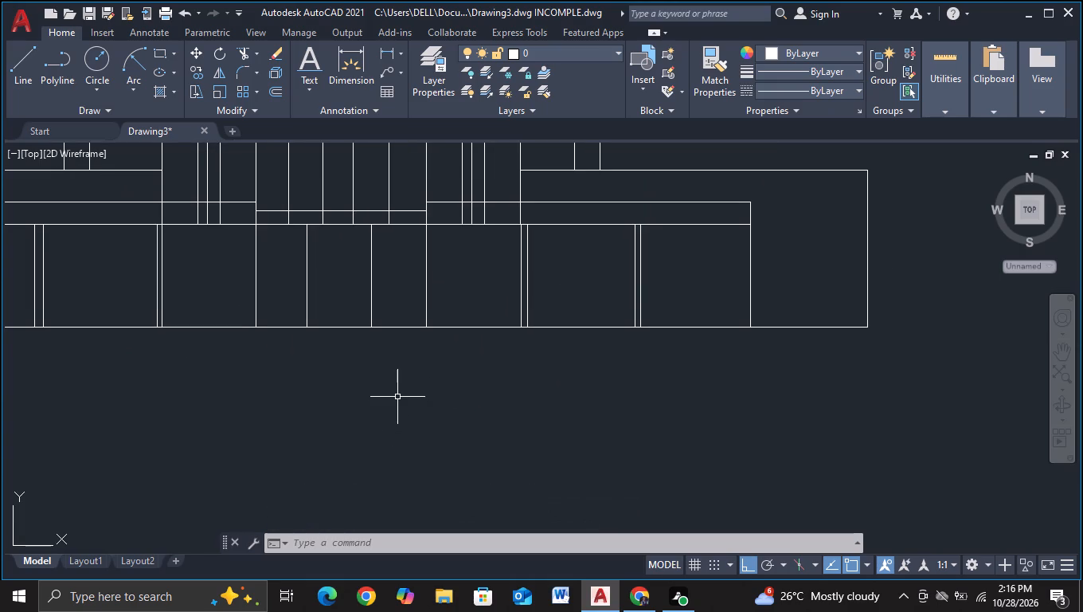
middle_drag(397, 397, 301, 403)
middle_drag(391, 374, 288, 394)
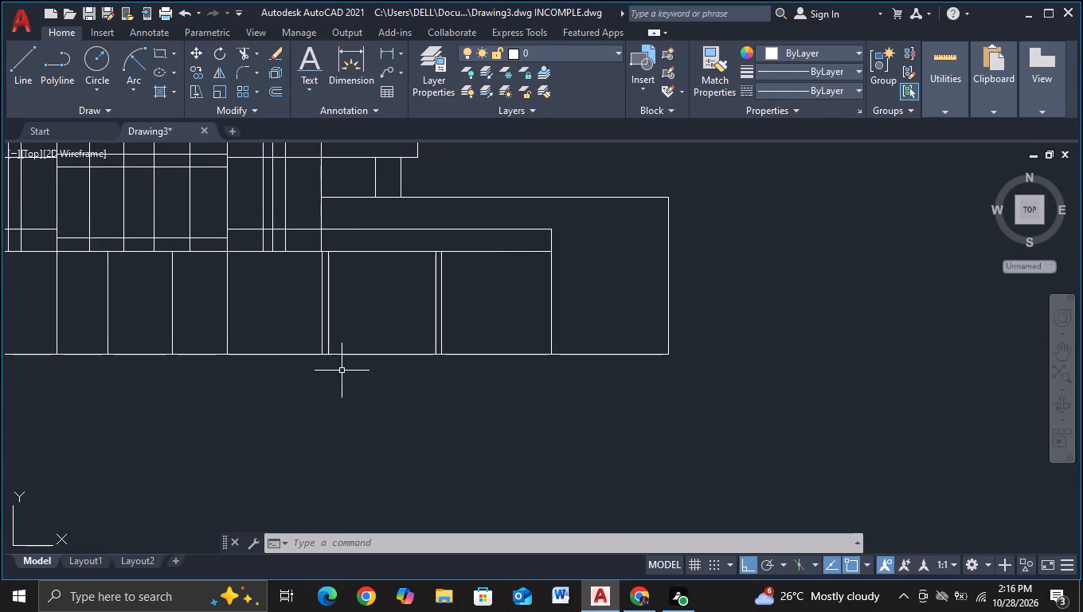
click(237, 51)
scroll(463, 254, up, 1)
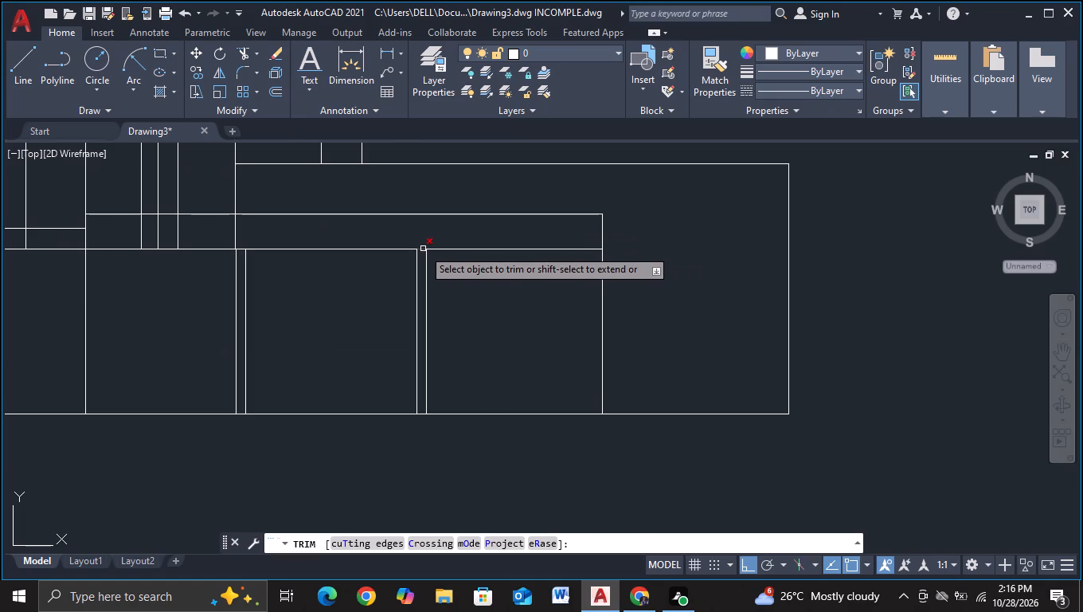
click(423, 249)
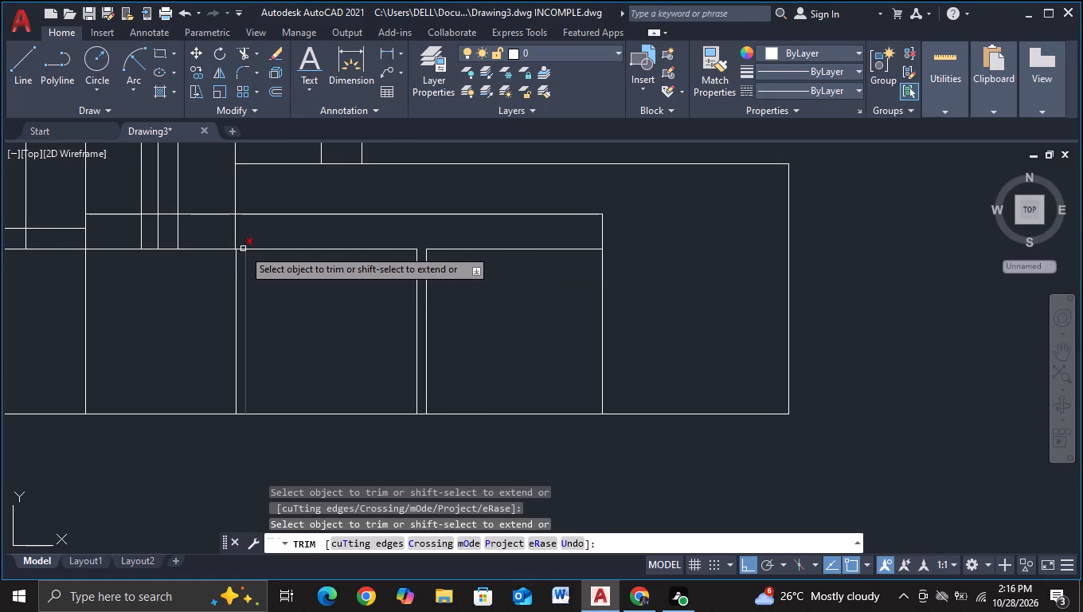
click(241, 247)
click(241, 253)
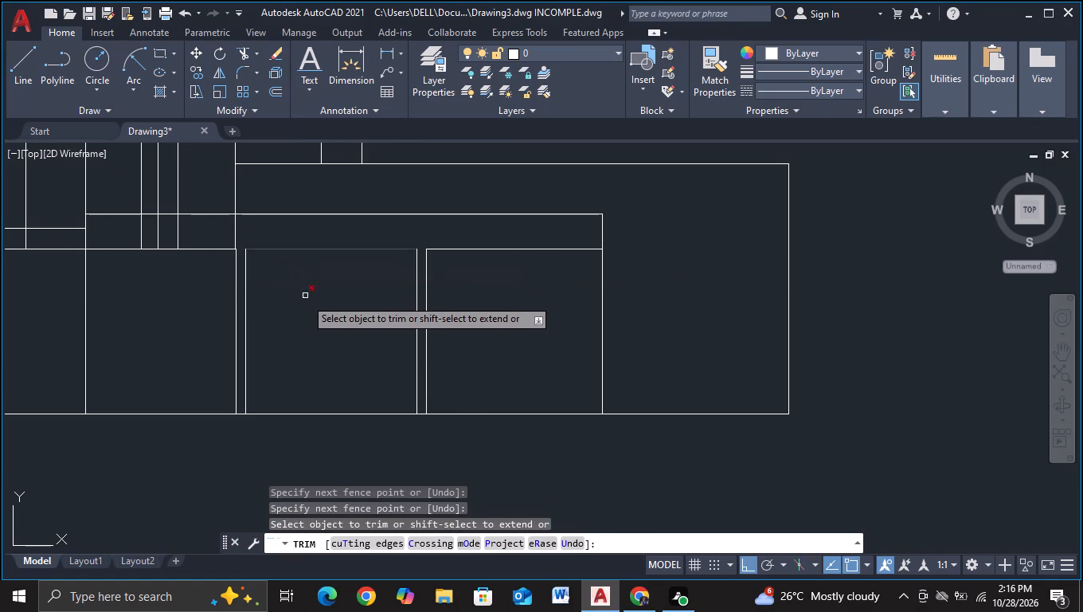
Trim the bay-top line across the two matching narrow column strips in the left half of the base.
scroll(309, 332, down, 1)
middle_drag(309, 332, 389, 334)
scroll(210, 333, up, 1)
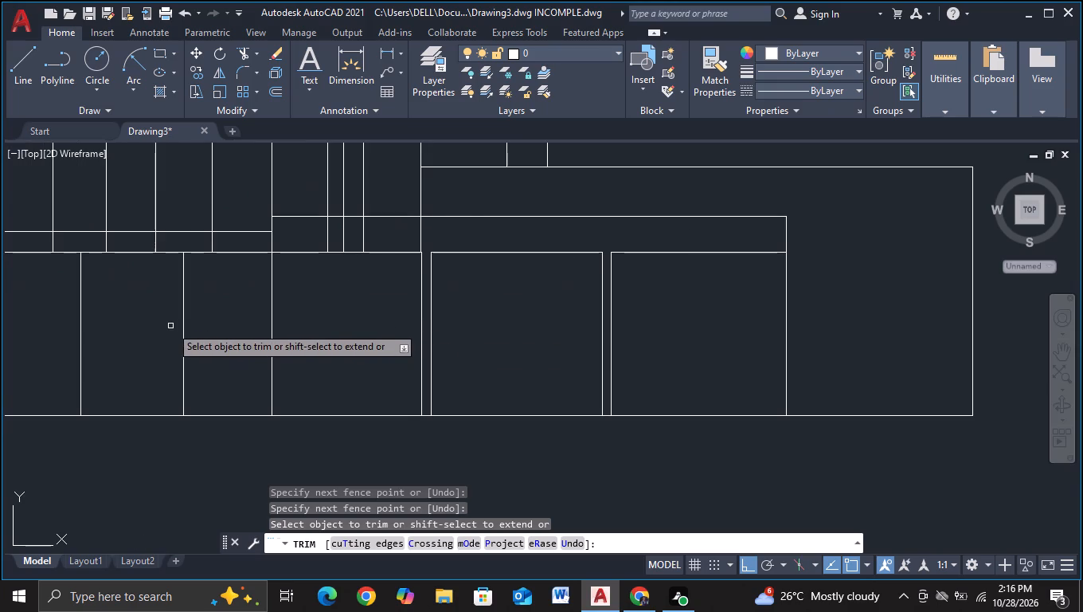
middle_drag(156, 328, 653, 319)
scroll(339, 248, up, 2)
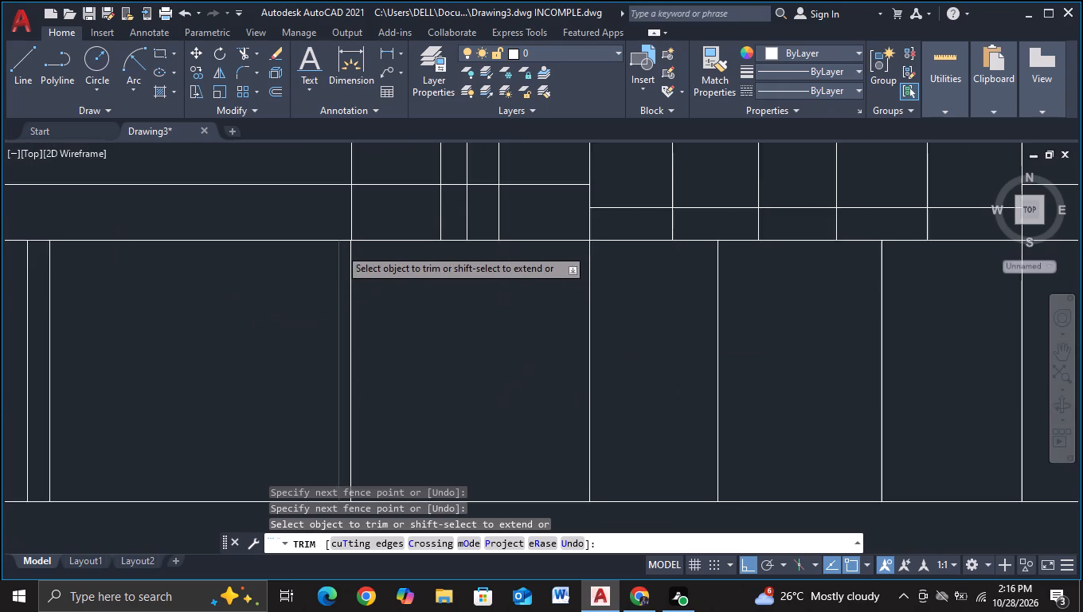
click(348, 234)
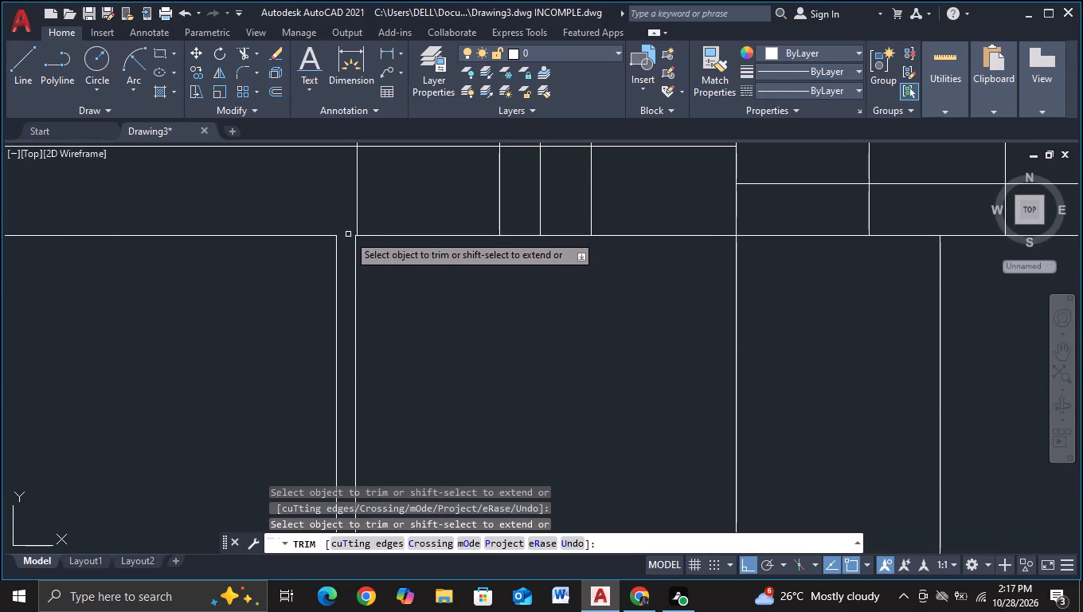
middle_drag(216, 346, 749, 347)
click(389, 236)
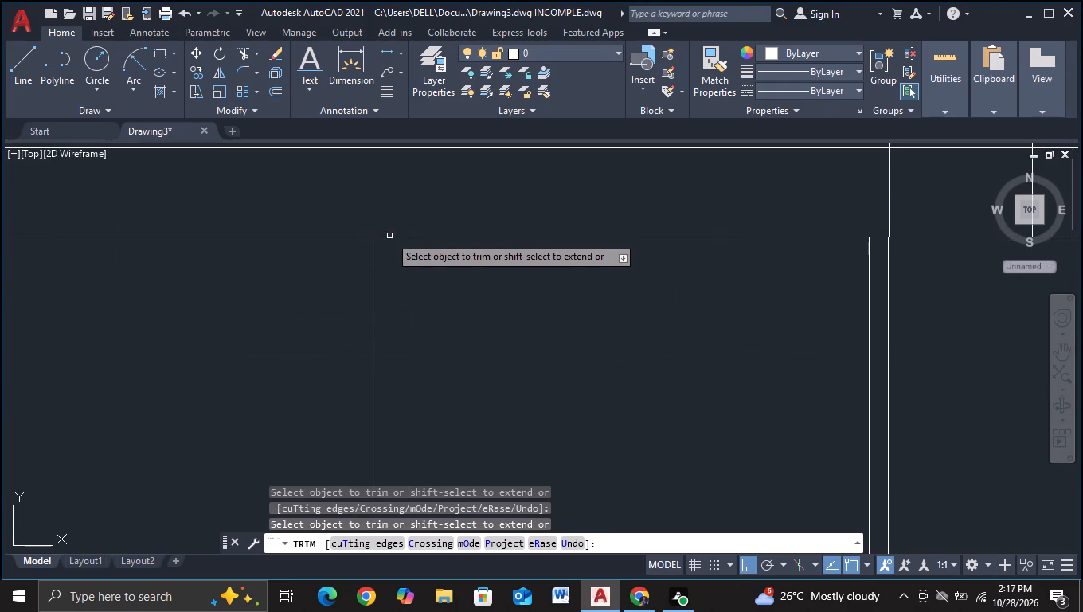
scroll(234, 345, down, 2)
middle_drag(234, 345, 314, 338)
key(Escape)
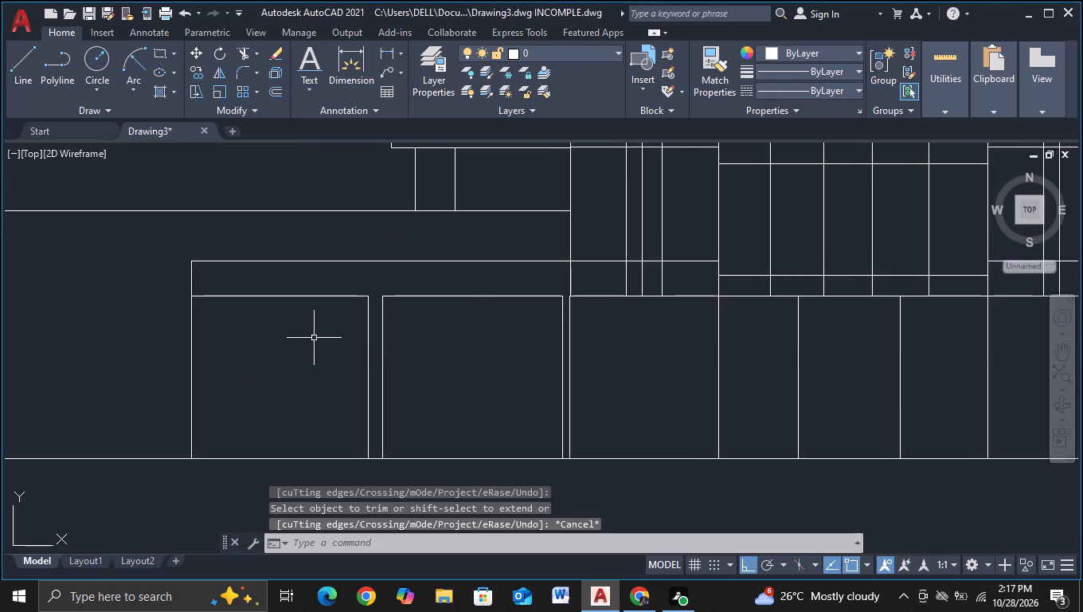
Trim the central grid's lowest horizontal line out of its second and fourth bays.
scroll(314, 338, down, 1)
middle_drag(395, 353, 280, 344)
scroll(282, 346, down, 1)
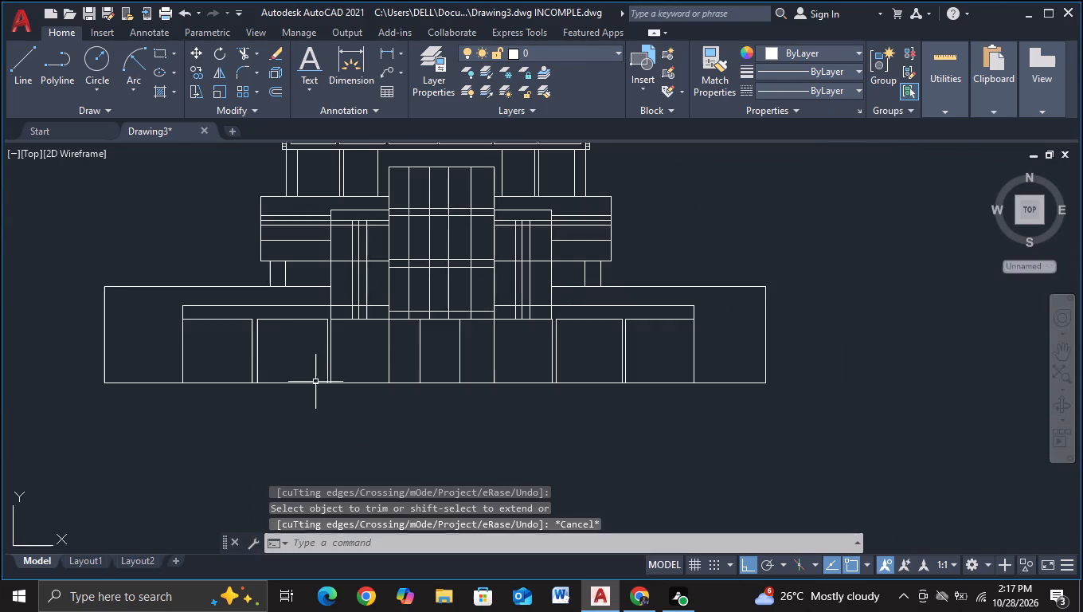
middle_drag(332, 402, 332, 362)
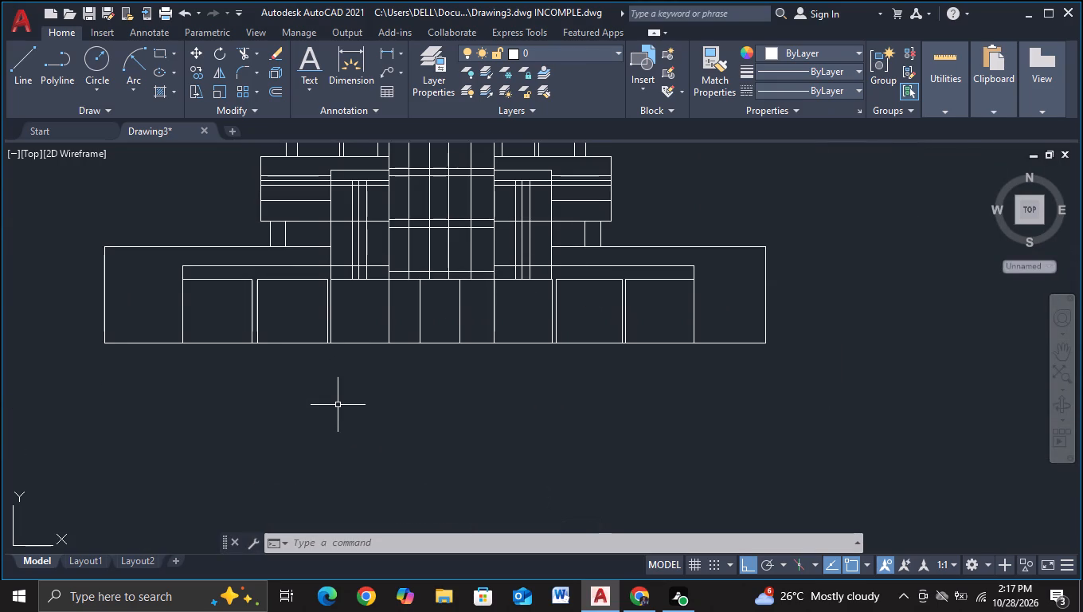
middle_drag(346, 384, 328, 421)
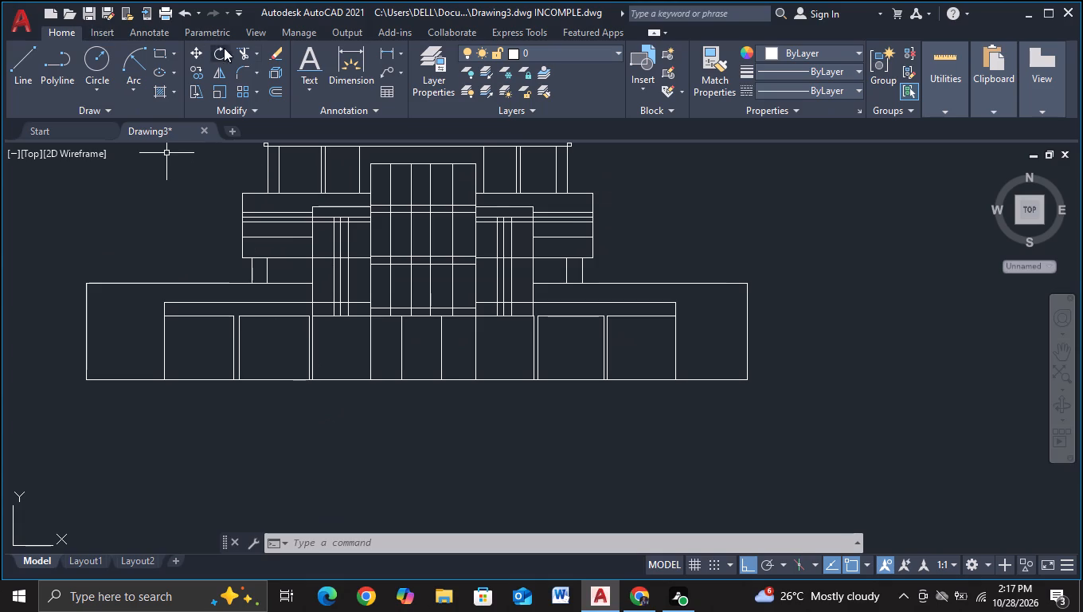
click(239, 57)
scroll(430, 311, up, 2)
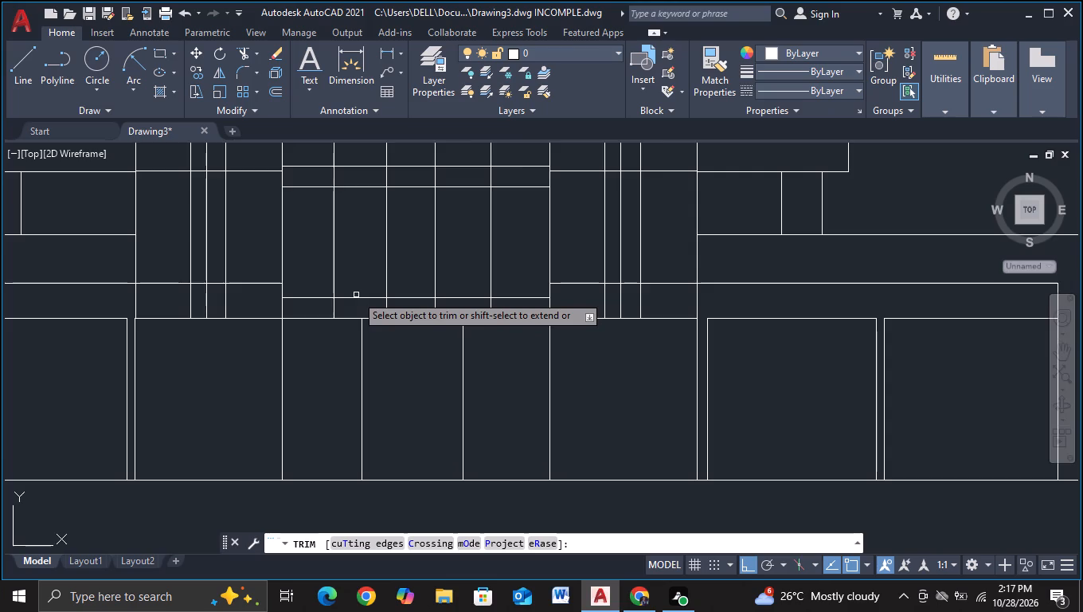
scroll(356, 295, down, 1)
middle_drag(359, 277, 362, 334)
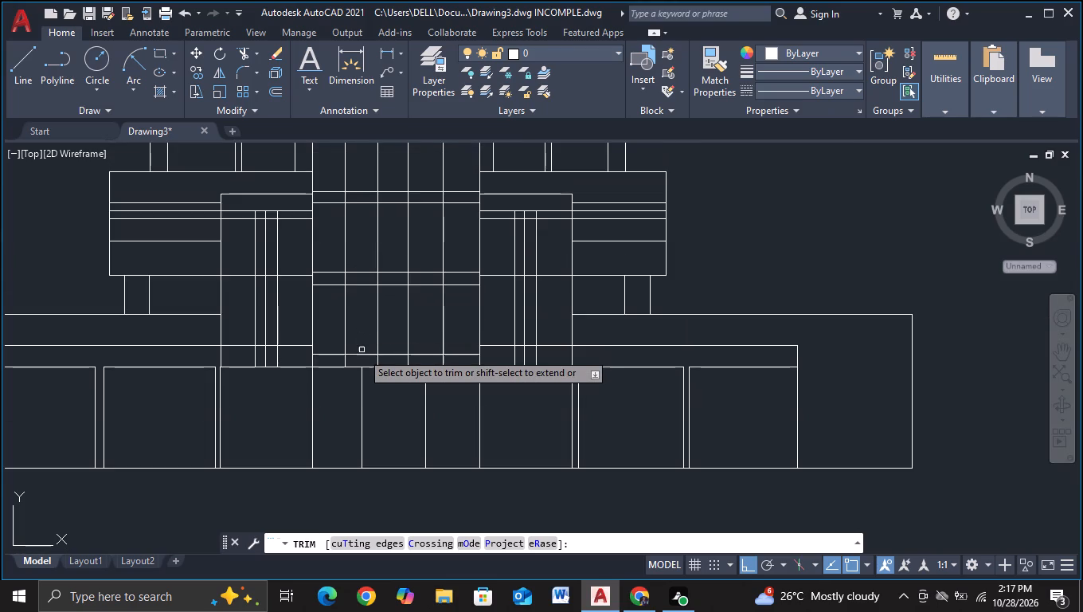
click(362, 355)
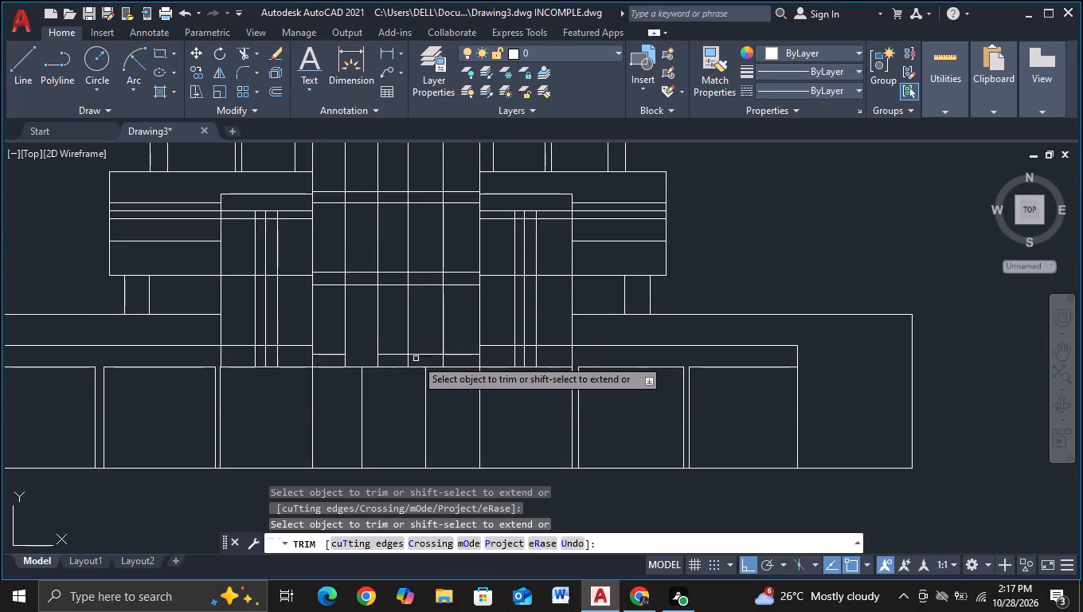
click(431, 355)
key(Escape)
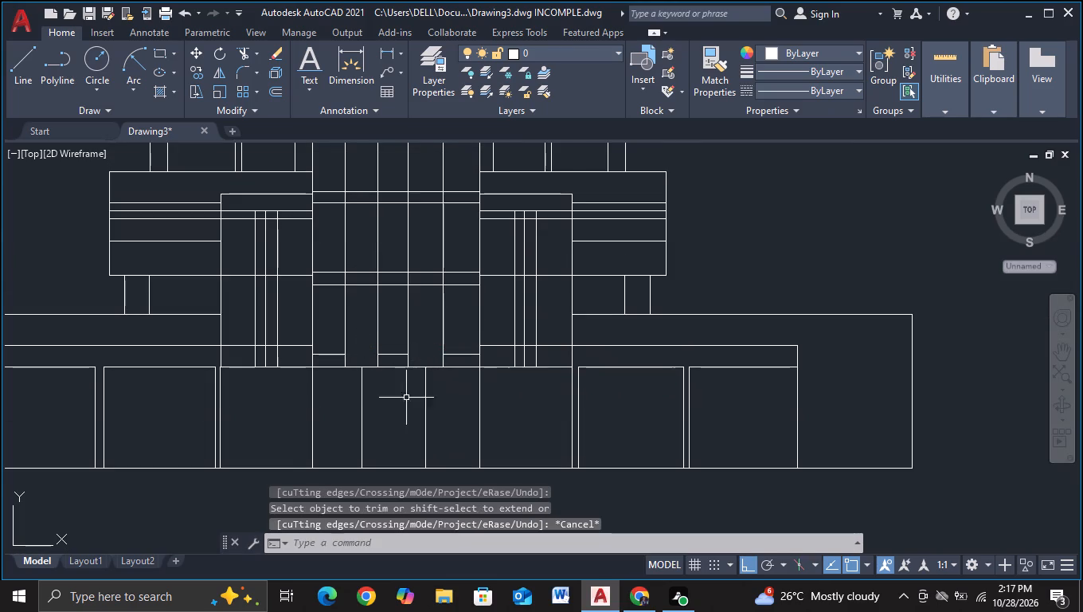
Draw a thin horizontal band outline about 16 units deep in the right base step, from the side block's outer edge to the outermost column strip.
middle_drag(401, 426, 401, 359)
scroll(401, 359, down, 1)
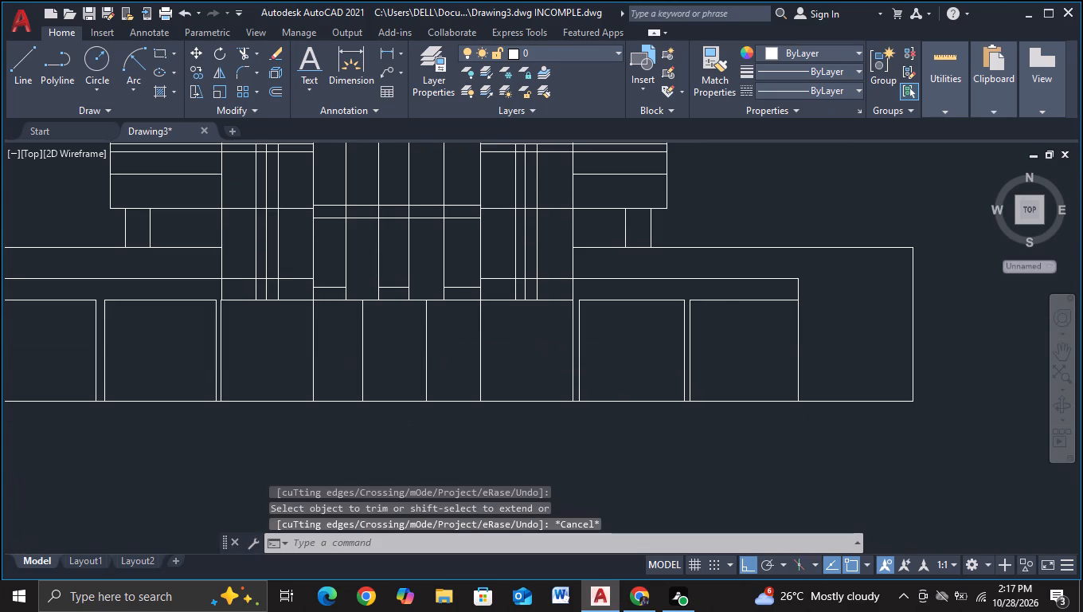
middle_drag(401, 359, 412, 329)
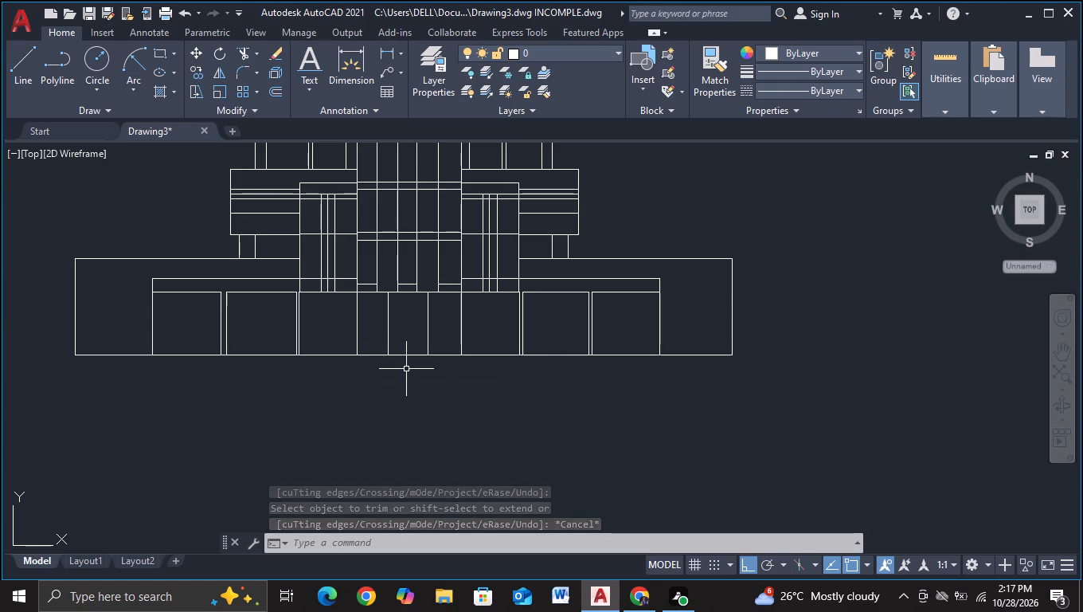
middle_drag(436, 398, 442, 414)
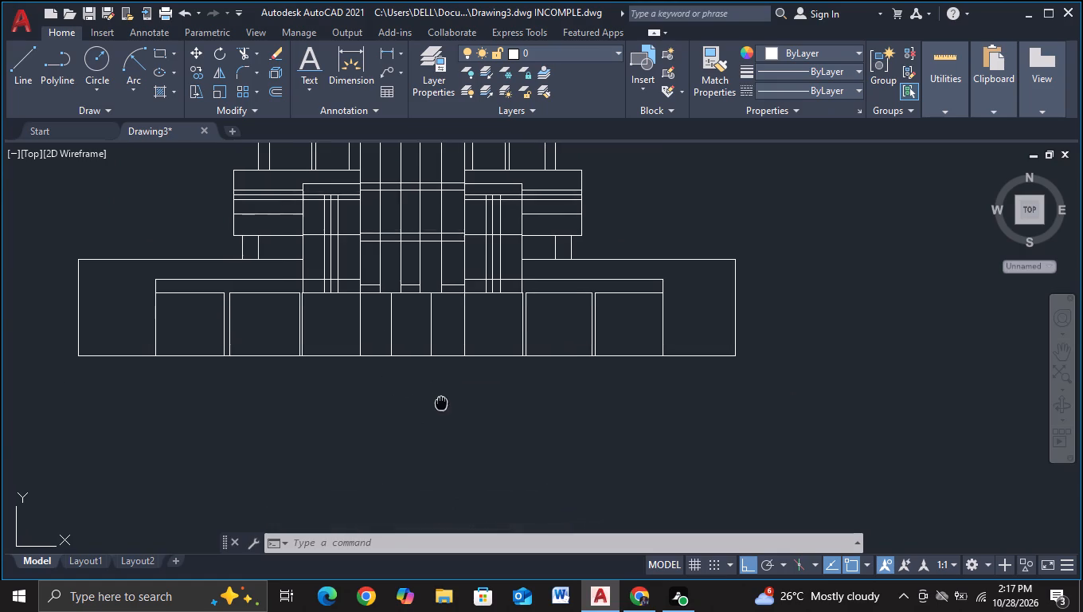
middle_drag(442, 414, 361, 423)
middle_drag(520, 428, 352, 437)
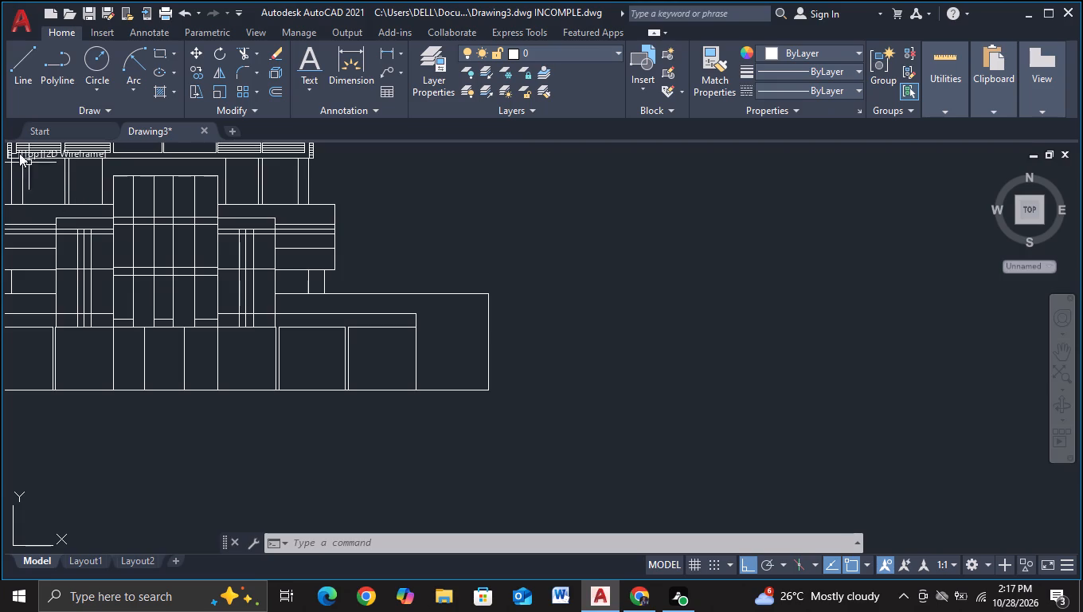
click(9, 76)
scroll(370, 292, up, 3)
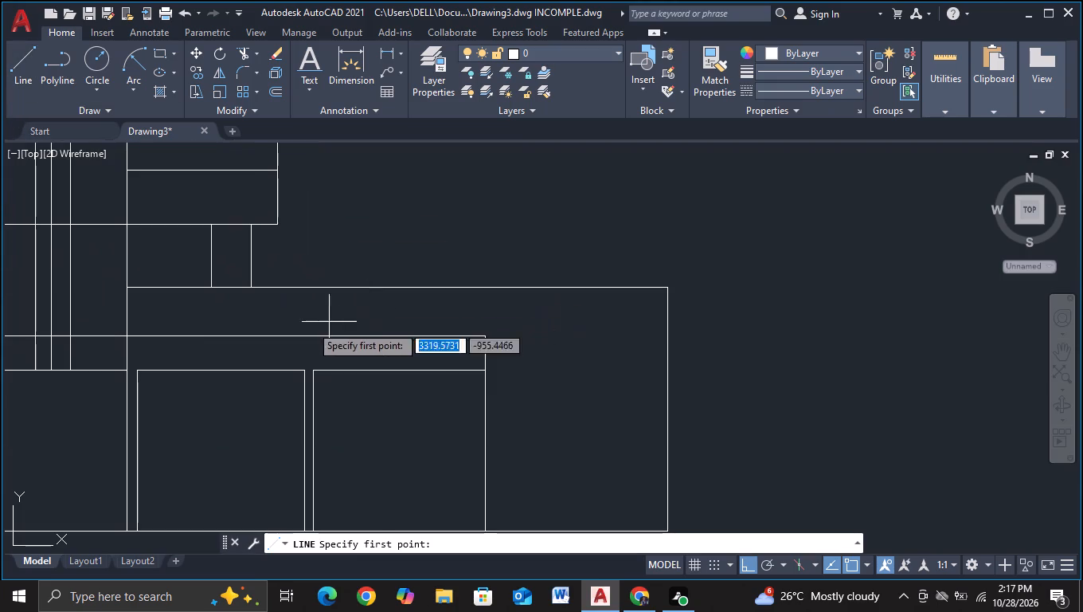
scroll(195, 321, up, 1)
click(57, 290)
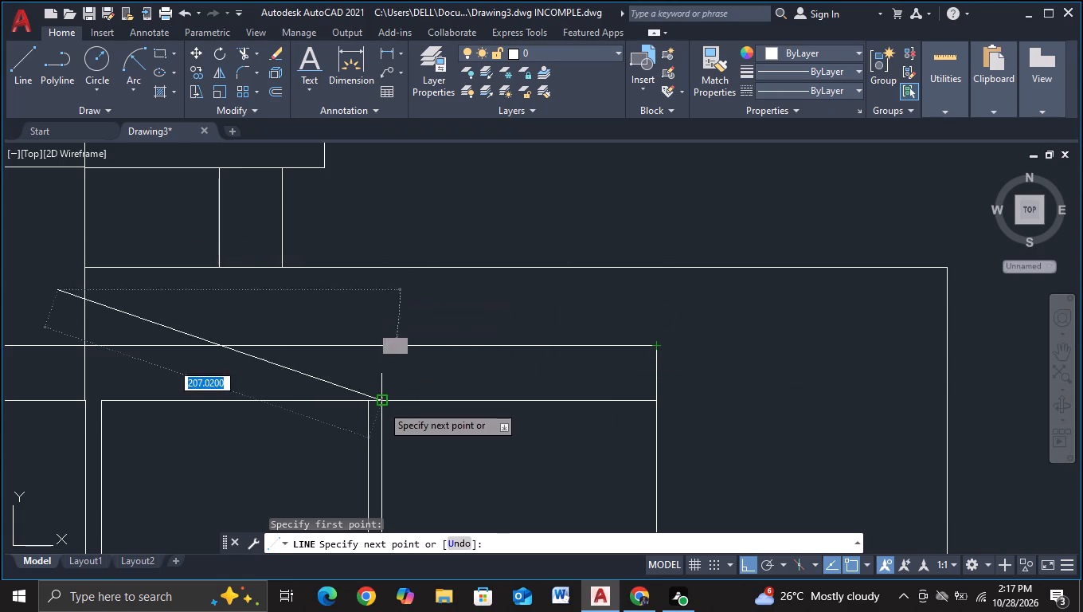
click(382, 290)
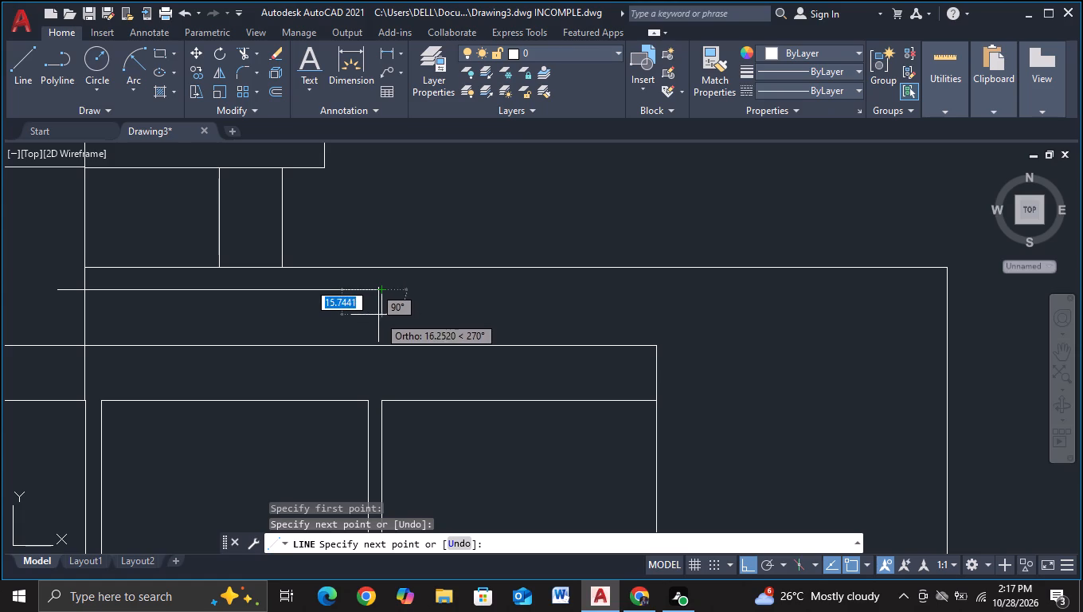
click(378, 315)
click(49, 315)
key(Escape)
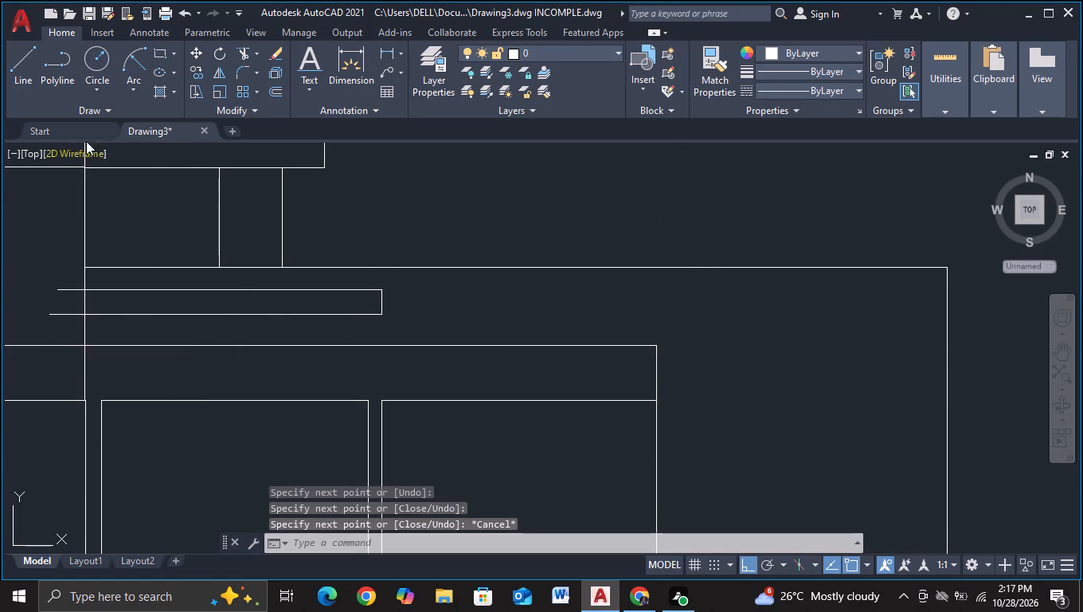
Trim the band's two horizontal lines where they overrun the right side block's outer edge.
click(245, 53)
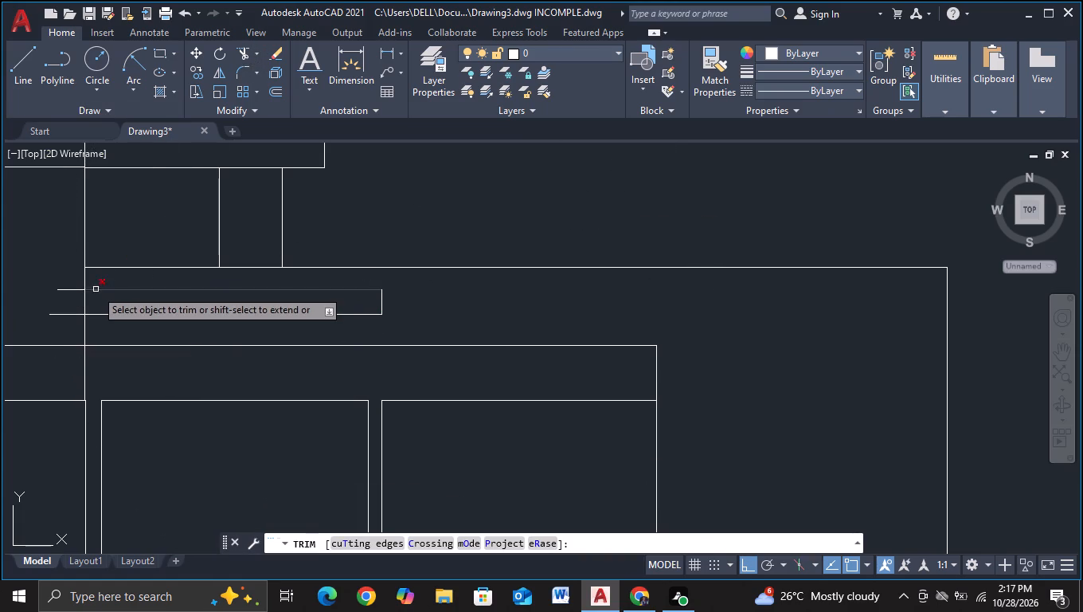
click(70, 277)
click(67, 326)
key(Escape)
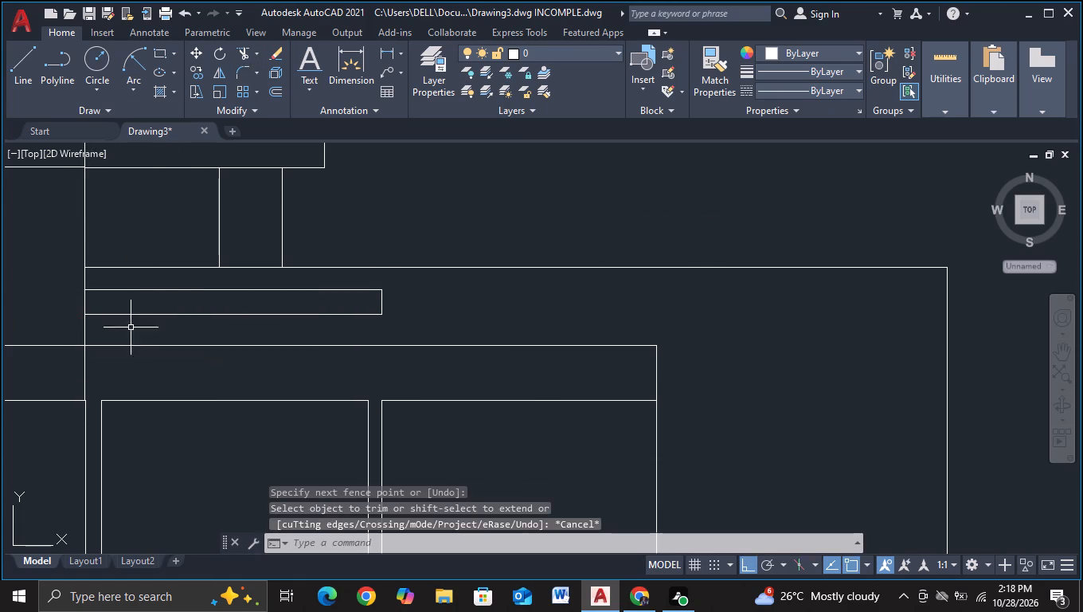
Copy the three-line band horizontally into the left base step, ending against the left side block's outer edge.
click(75, 271)
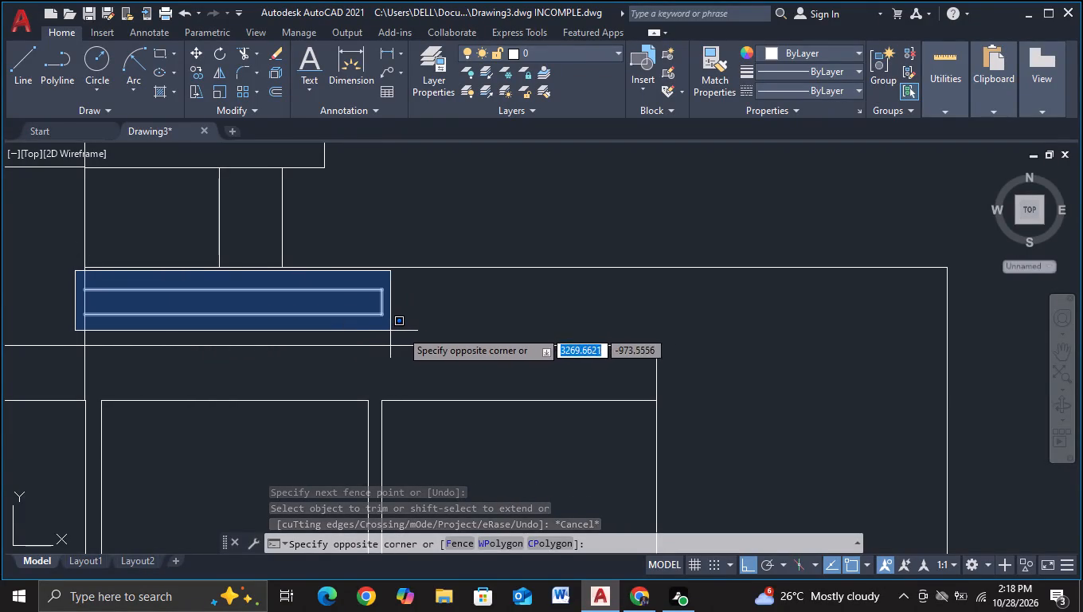
click(408, 330)
key(c)
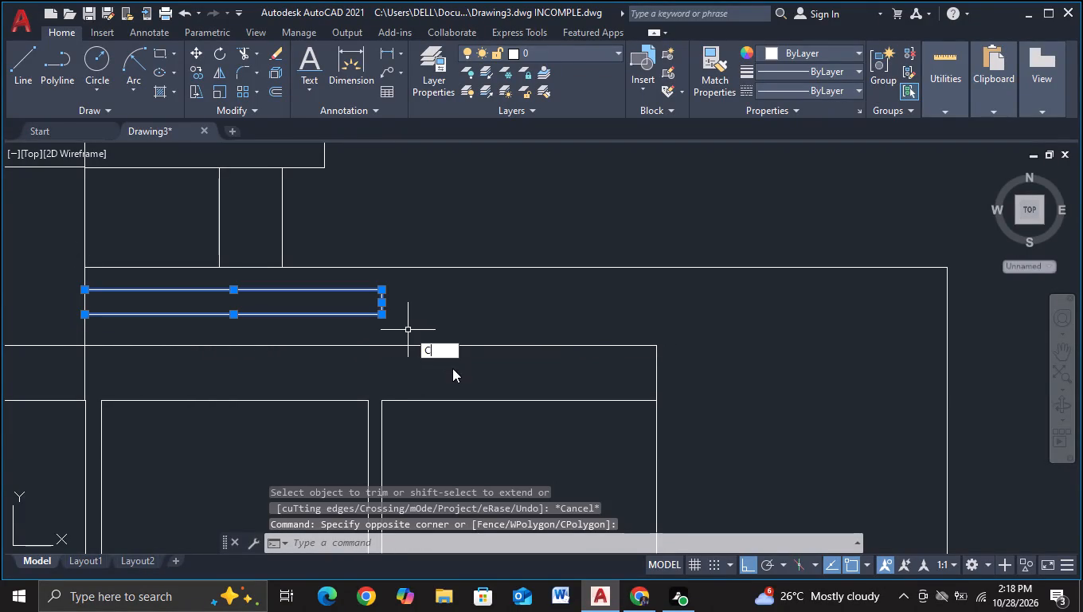
double_click(459, 382)
scroll(161, 371, down, 2)
middle_drag(161, 371, 986, 366)
scroll(593, 370, up, 3)
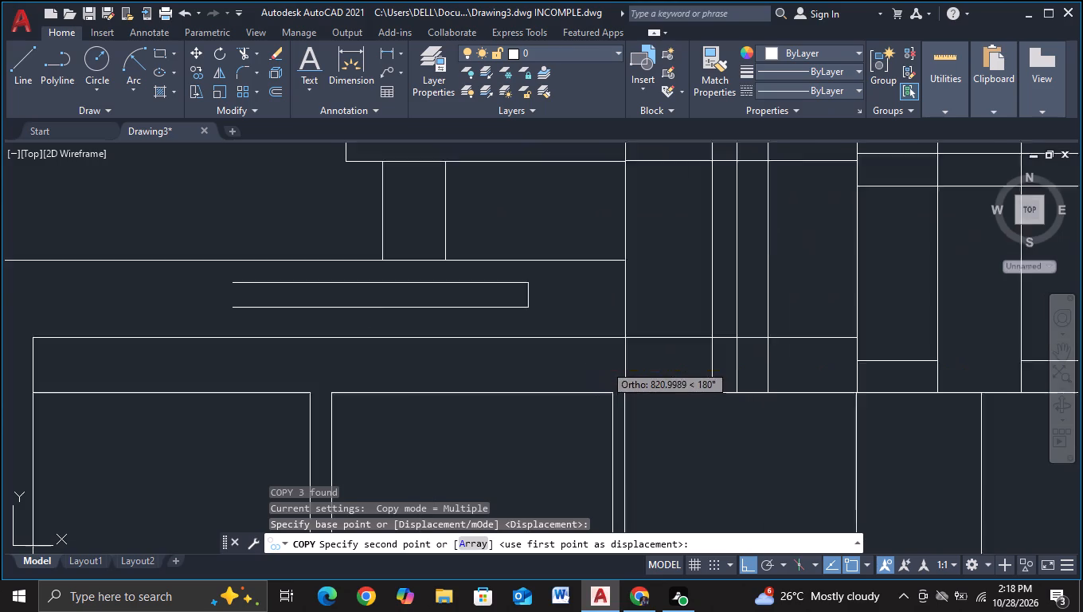
click(759, 371)
key(Escape)
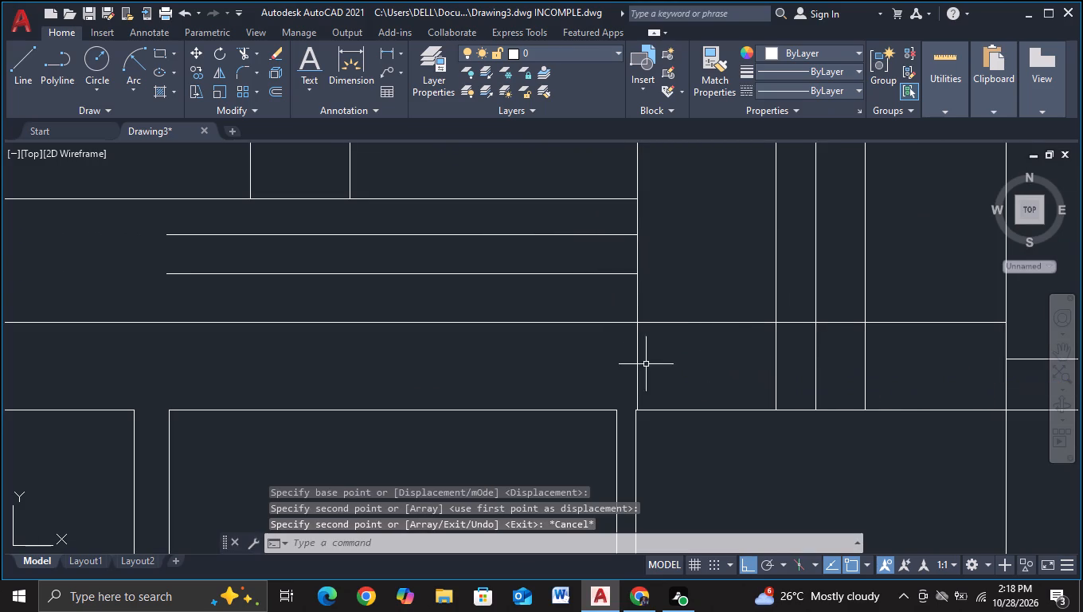
Draw a vertical line closing the outer end of the left horizontal band.
click(19, 70)
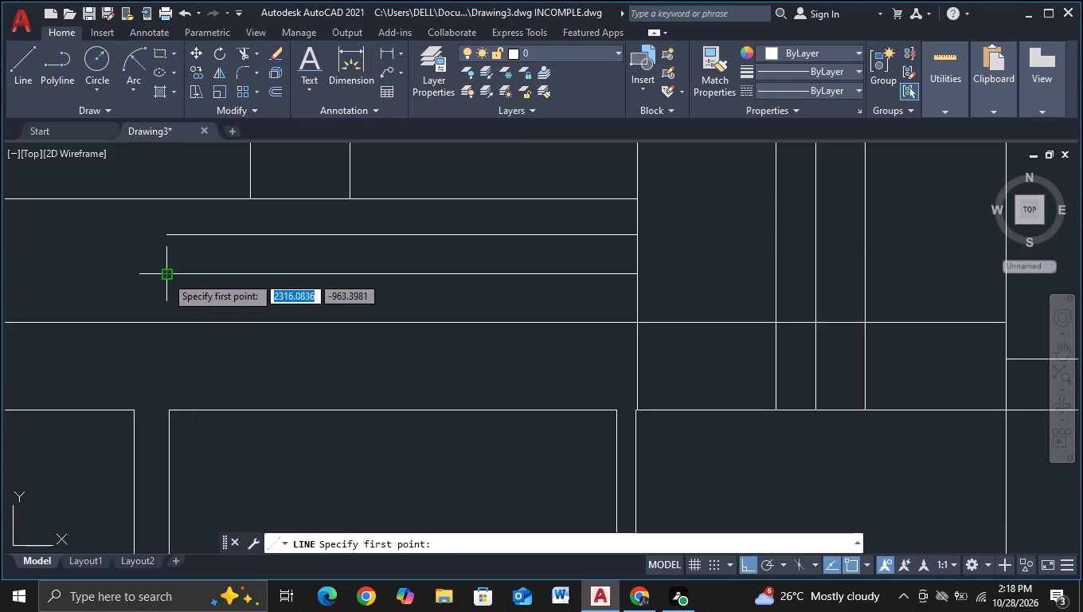
click(166, 276)
click(170, 231)
key(Escape)
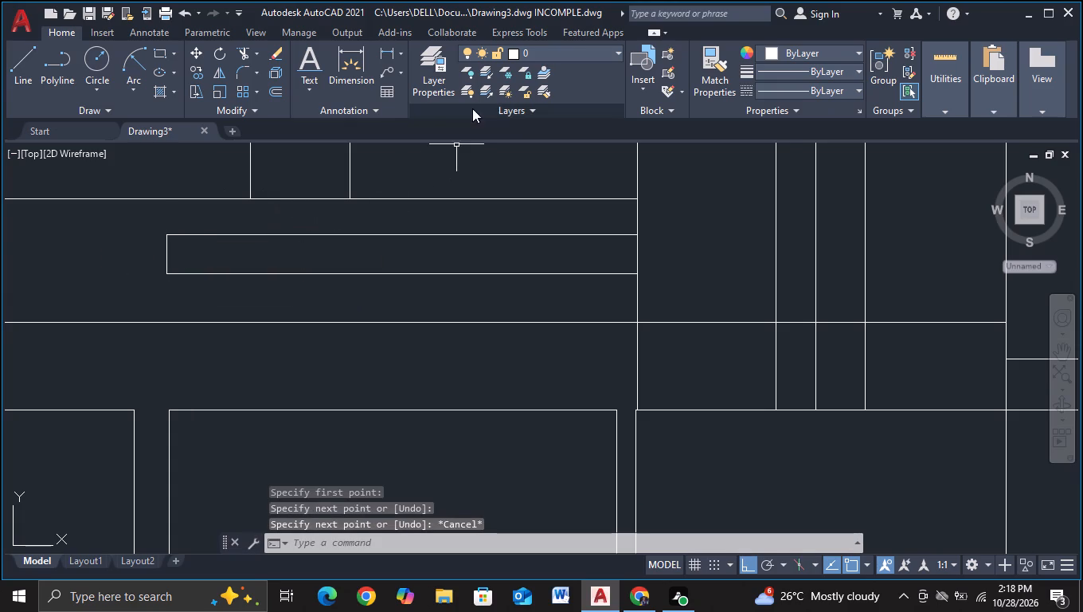
Trim away the copied band's vertical end line that sits just beside the left side block's outer edge.
scroll(760, 229, up, 2)
scroll(526, 306, up, 2)
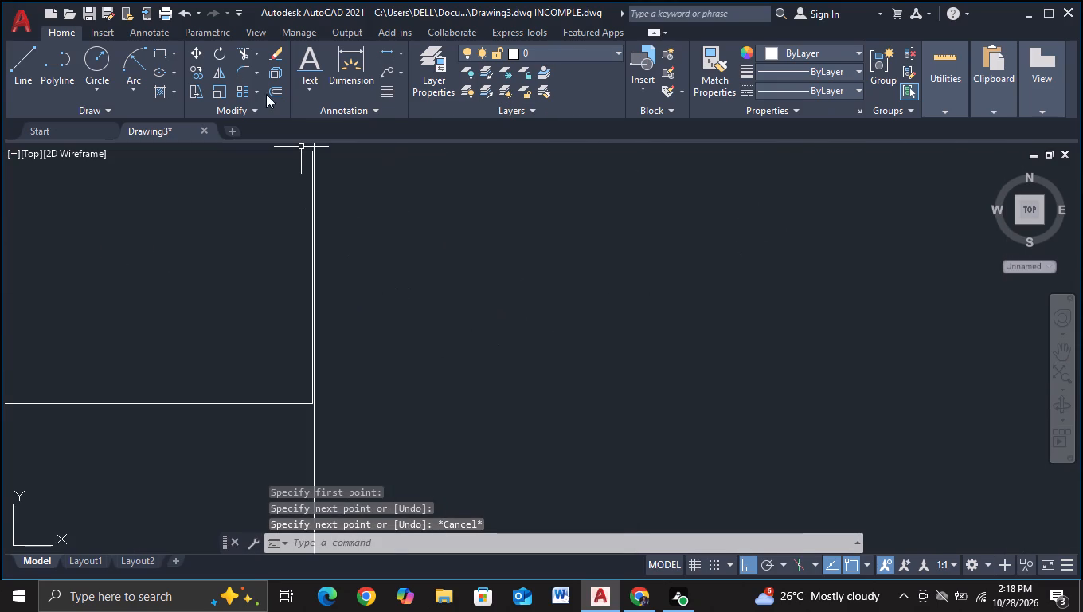
click(247, 51)
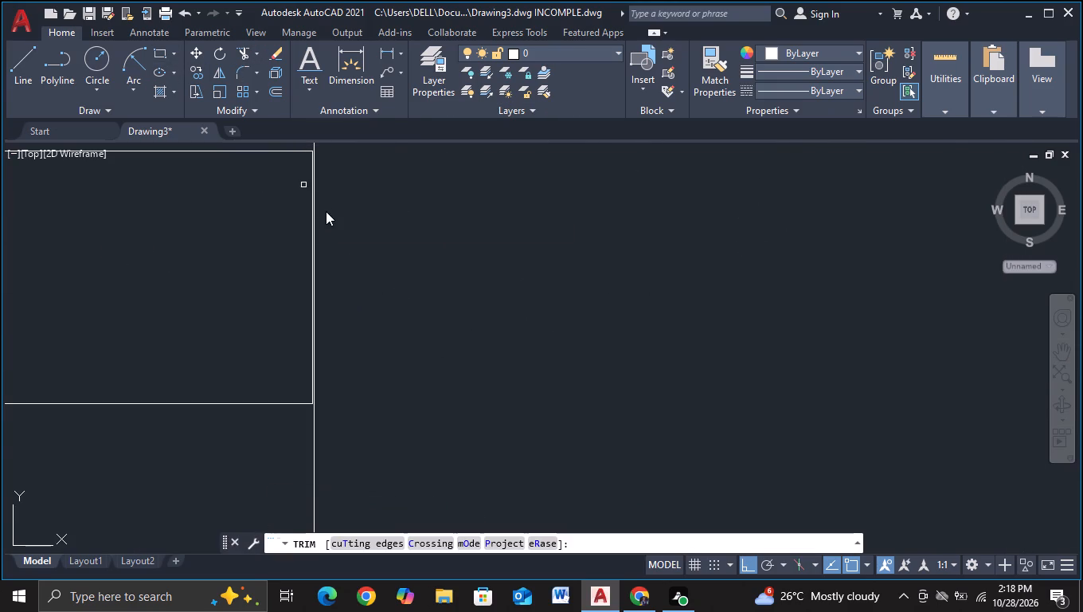
click(311, 223)
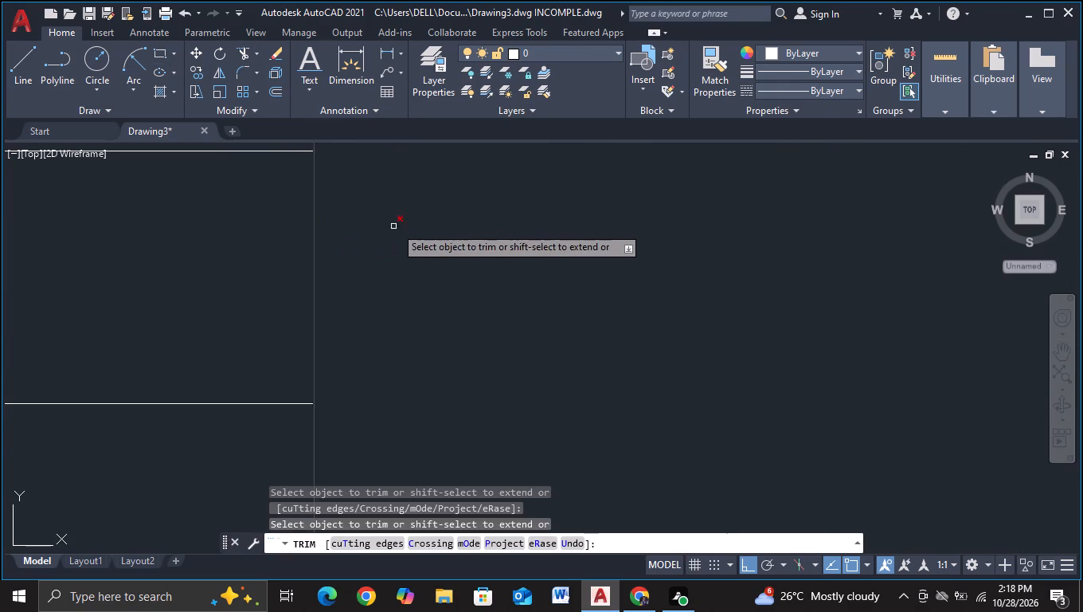
scroll(415, 239, down, 5)
key(Escape)
scroll(423, 251, down, 2)
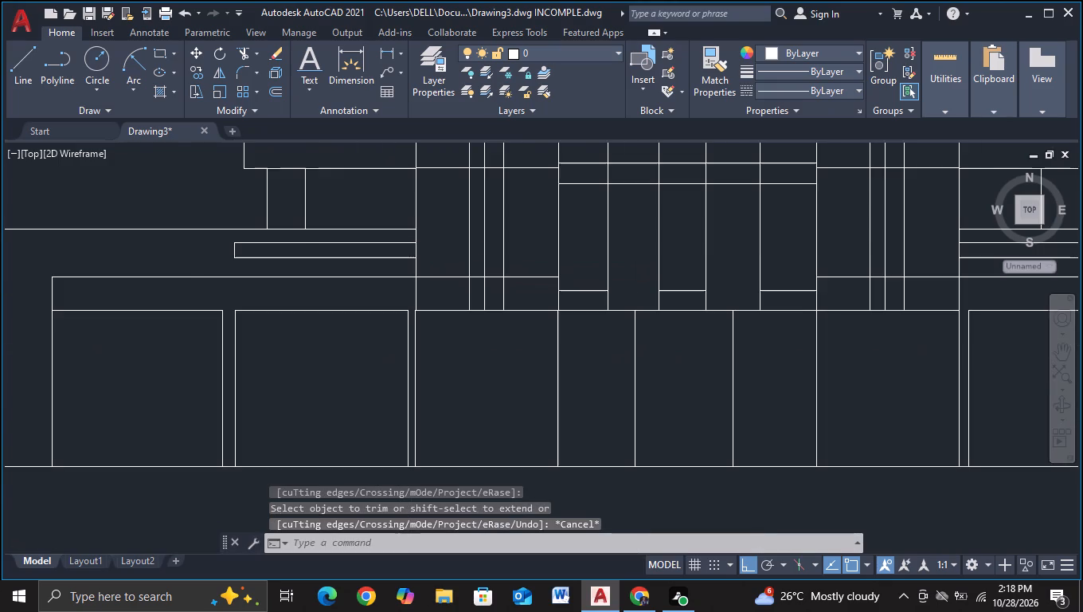
Review the whole rear elevation, from the base bands up to the louvred upper block.
middle_drag(429, 252, 391, 375)
scroll(429, 252, down, 1)
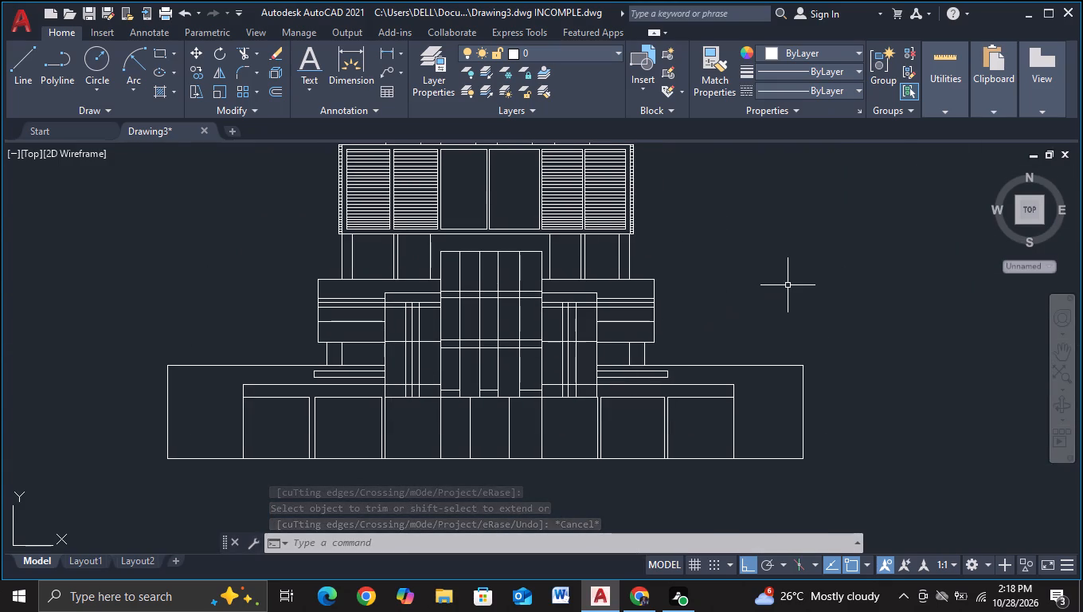
middle_drag(788, 285, 753, 286)
scroll(753, 285, down, 1)
middle_drag(753, 285, 657, 283)
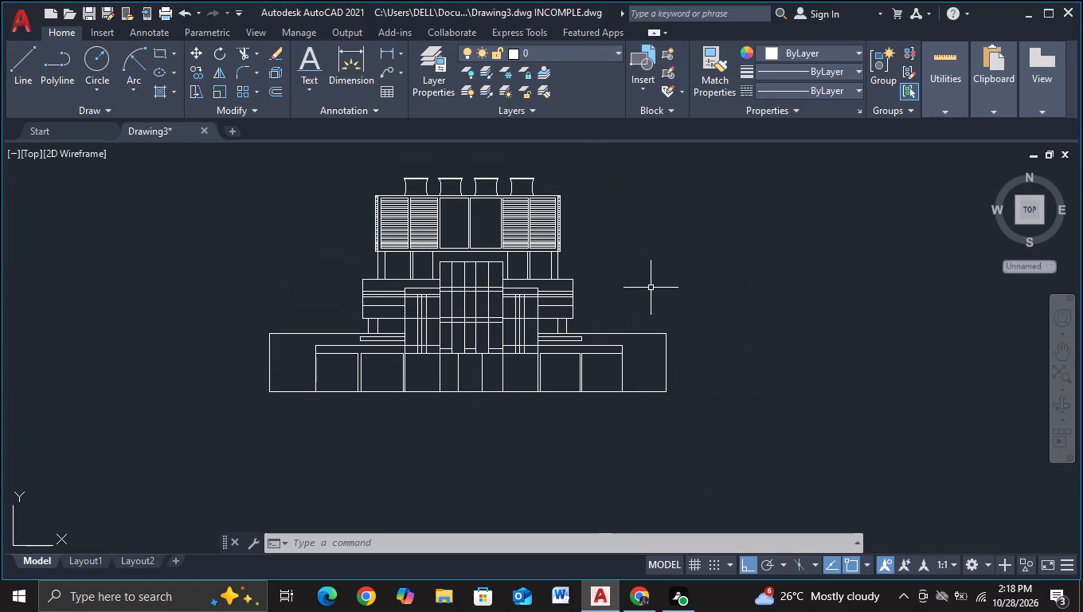
scroll(646, 293, up, 1)
middle_drag(631, 314, 652, 304)
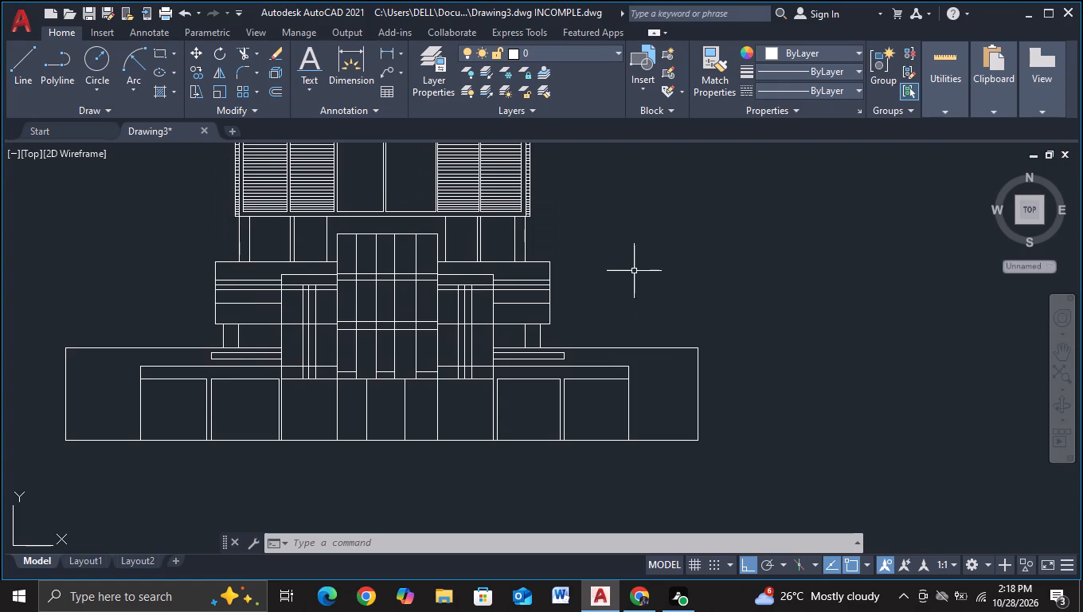
middle_drag(633, 269, 671, 289)
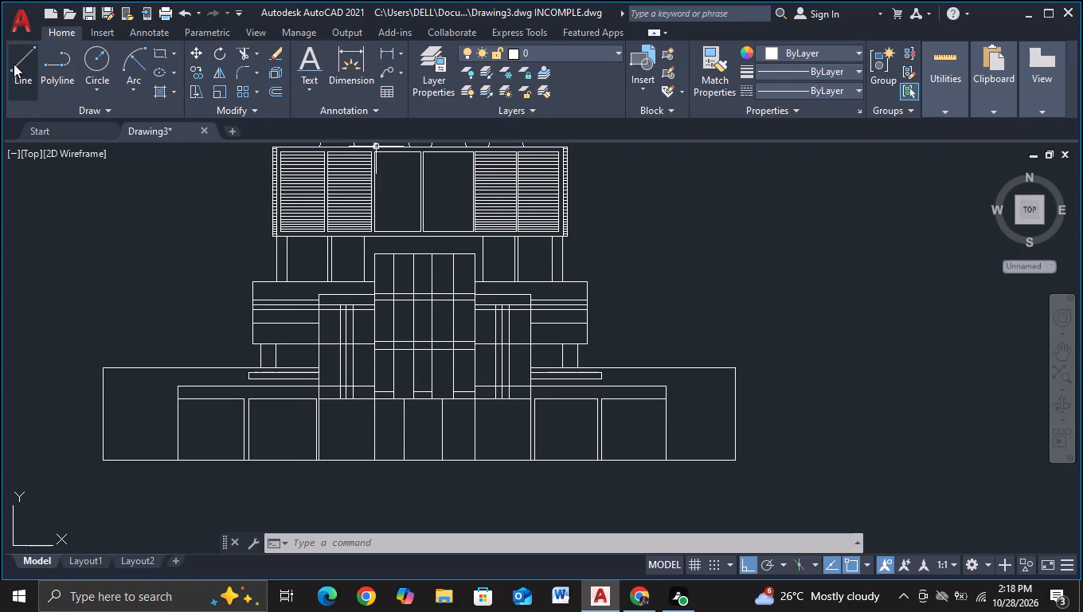
Draw a horizontal line near the top of the left recess below the louvred block, crossing the outer column and into the second bay.
click(14, 64)
scroll(163, 267, up, 1)
middle_drag(172, 277, 18, 292)
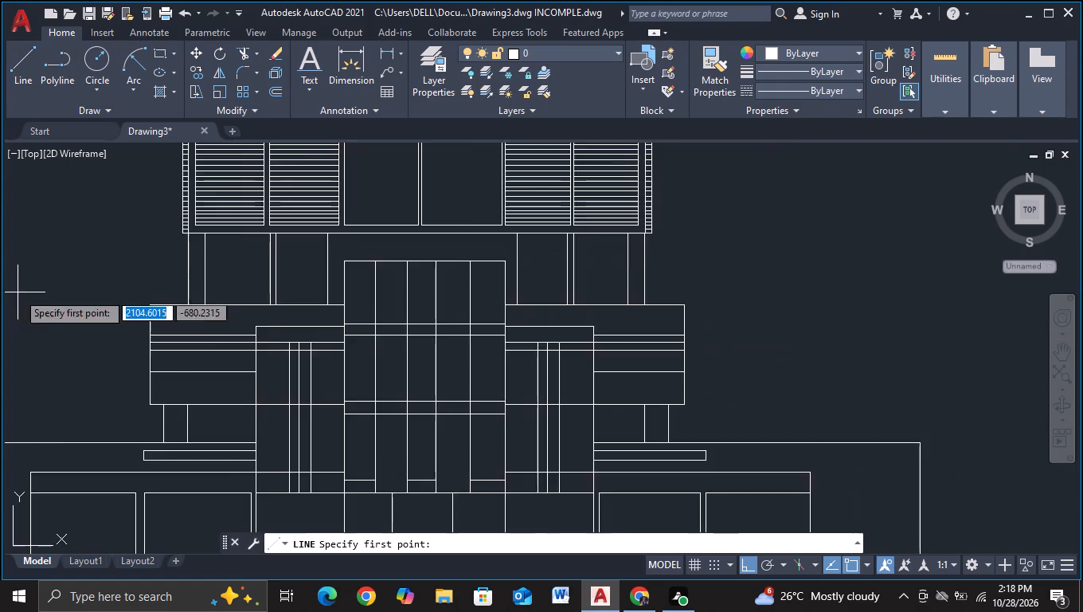
scroll(56, 292, up, 2)
middle_drag(56, 292, 0, 348)
scroll(80, 288, down, 1)
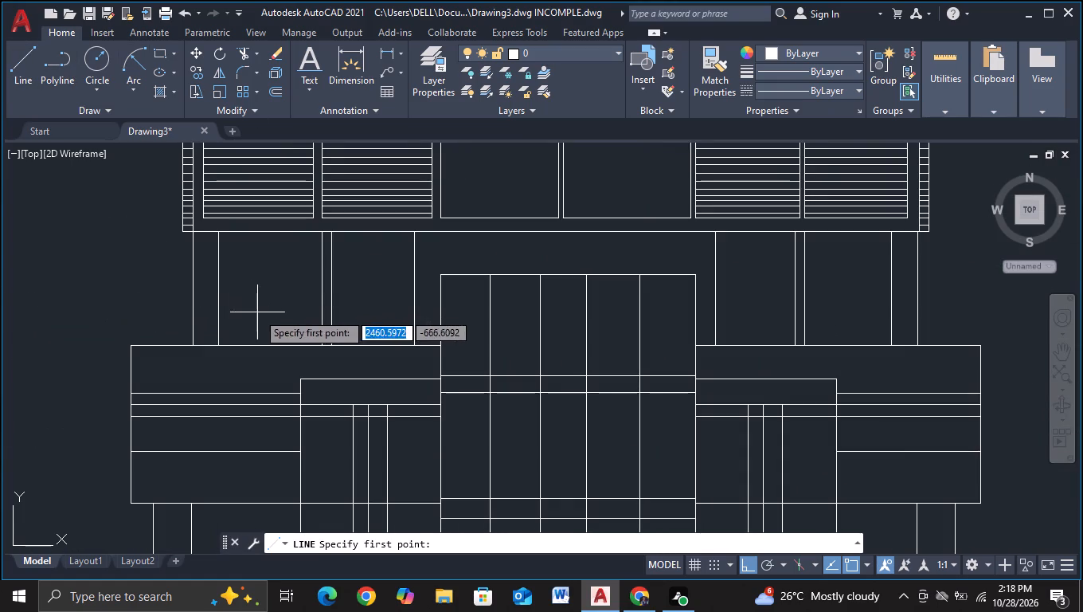
middle_drag(257, 312, 249, 351)
scroll(249, 351, up, 1)
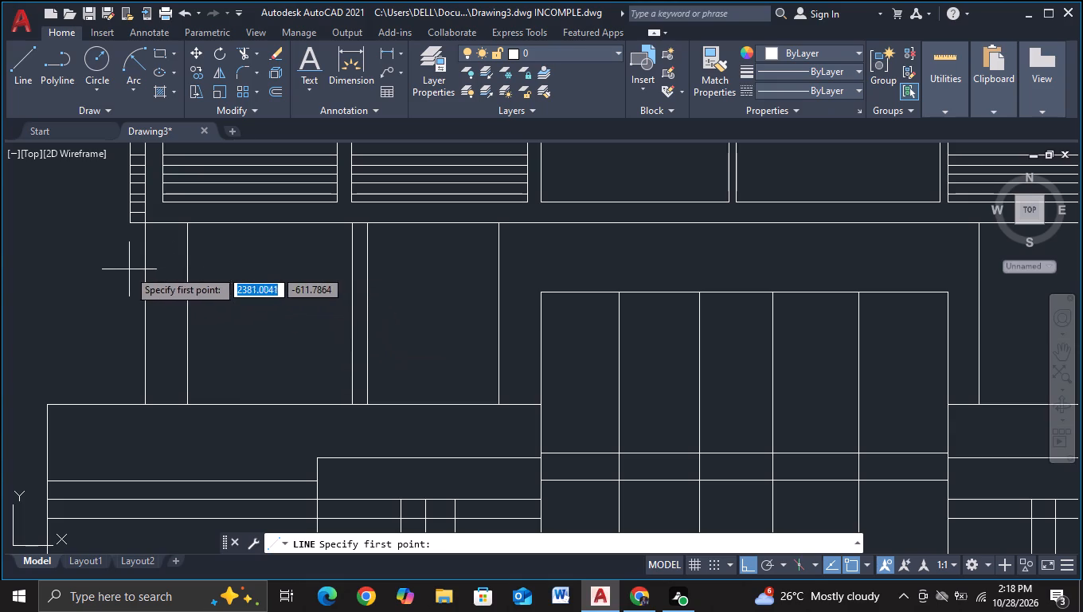
click(127, 269)
click(432, 276)
key(Escape)
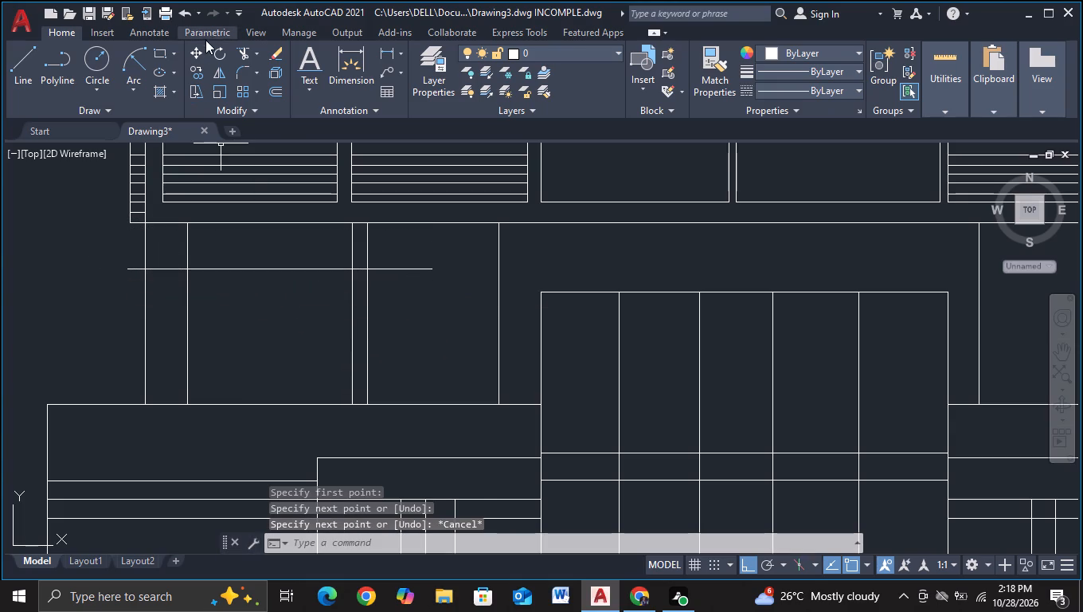
Trim the horizontal line so it spans only the outer bay of the left recess, between its two columns.
click(240, 51)
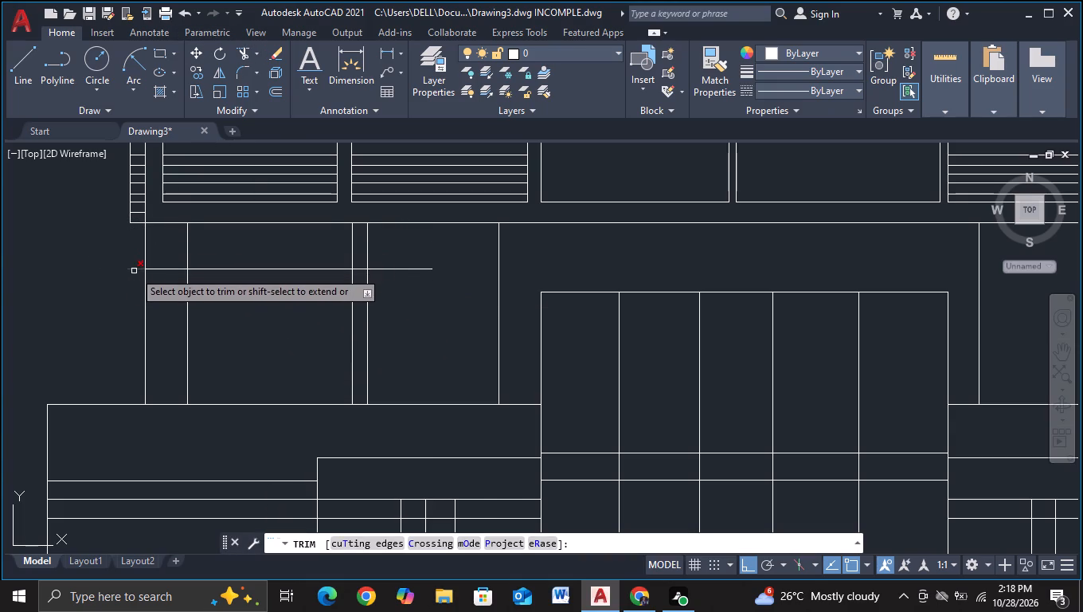
click(134, 271)
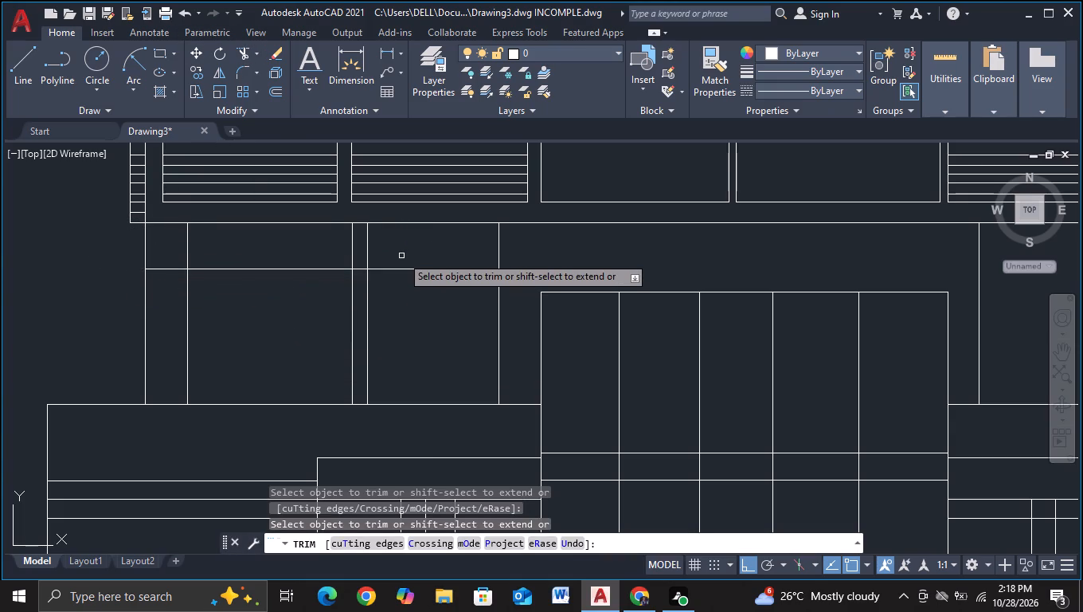
click(162, 273)
click(155, 249)
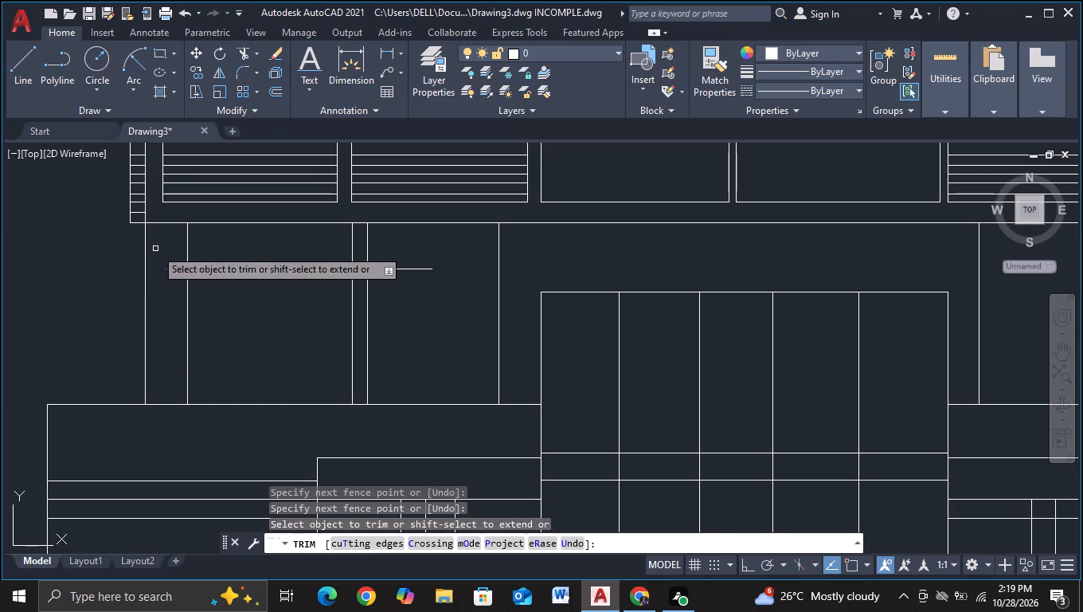
click(363, 270)
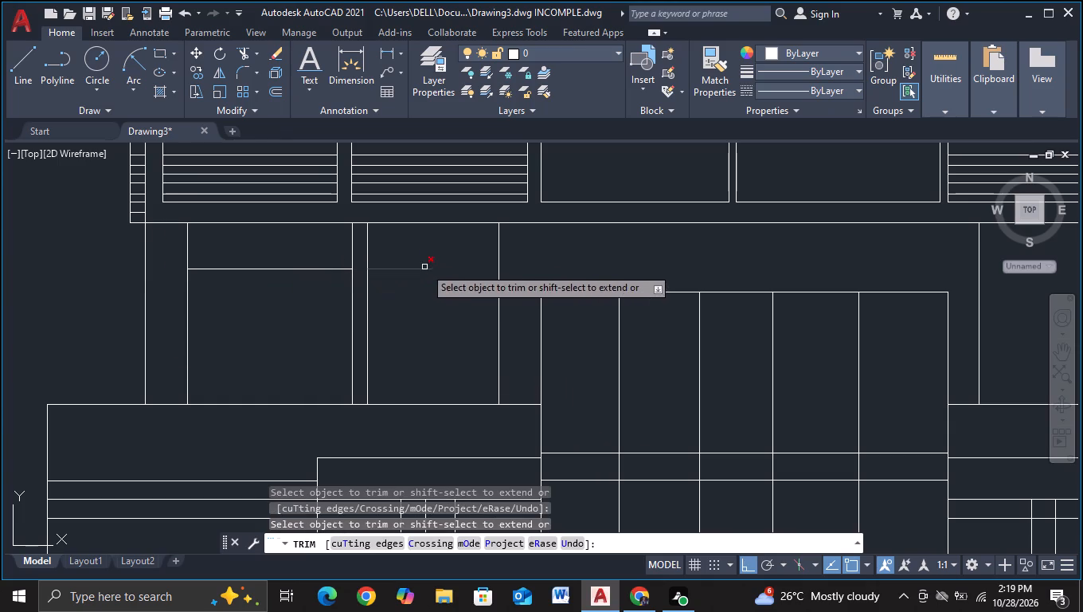
click(417, 257)
click(412, 299)
key(Escape)
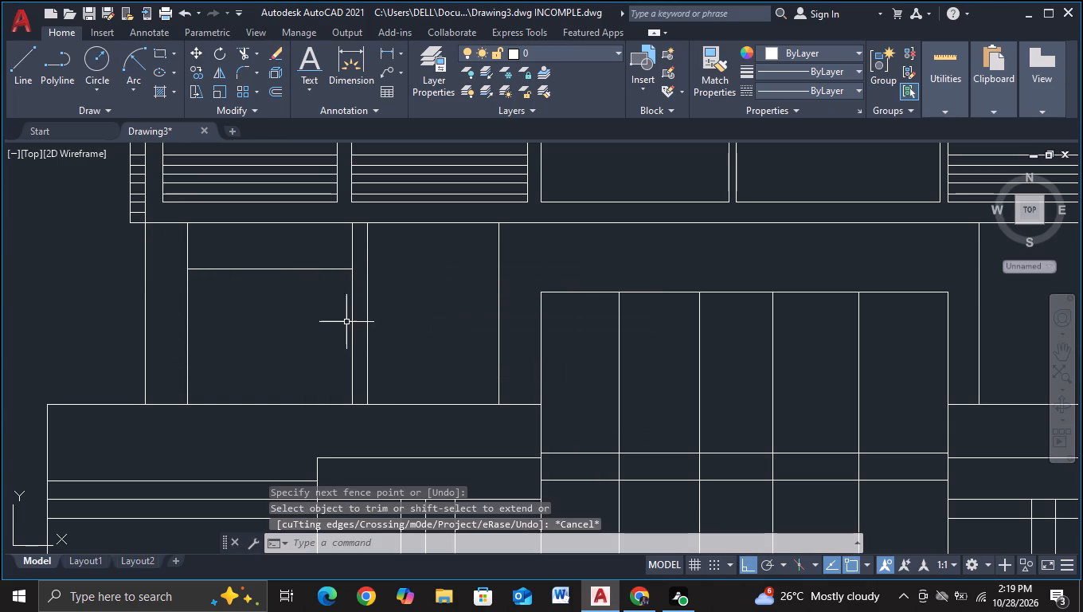
Copy the outer bay's inner vertical edge outward twice, about 59 and 51 units, to form a mid-bay mullion pair.
click(350, 316)
key(c)
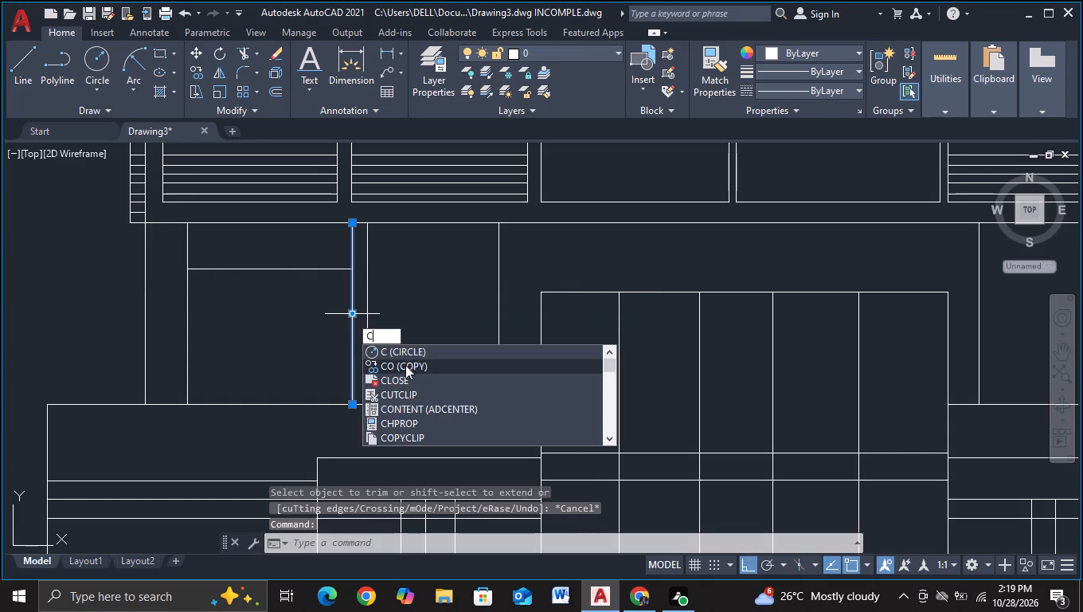
double_click(405, 365)
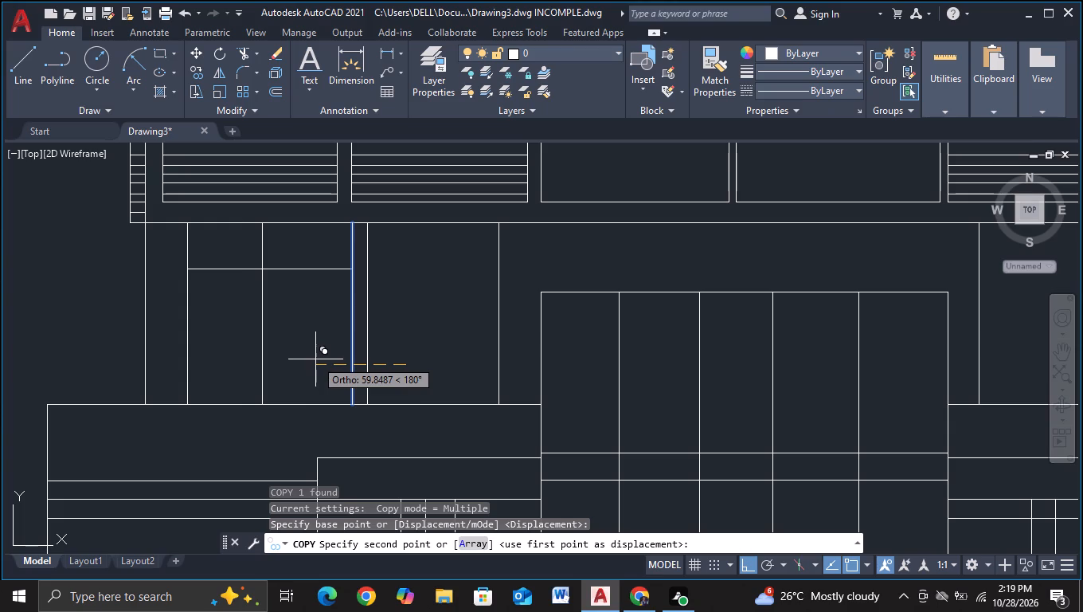
click(317, 359)
click(329, 359)
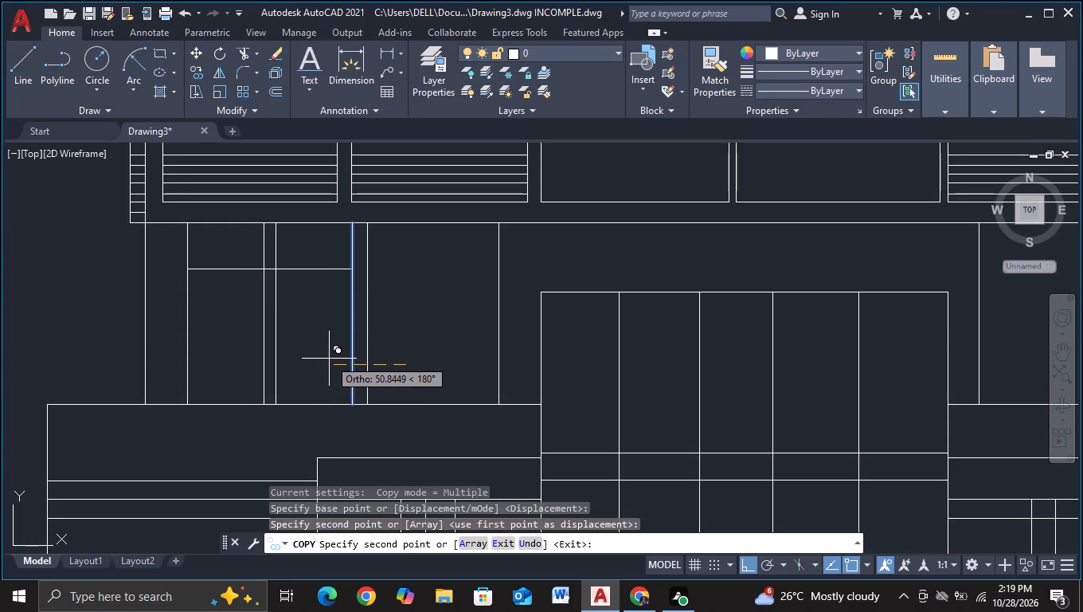
key(Escape)
Trim the two mullion lines where they extend above the outer bay's horizontal line.
click(240, 50)
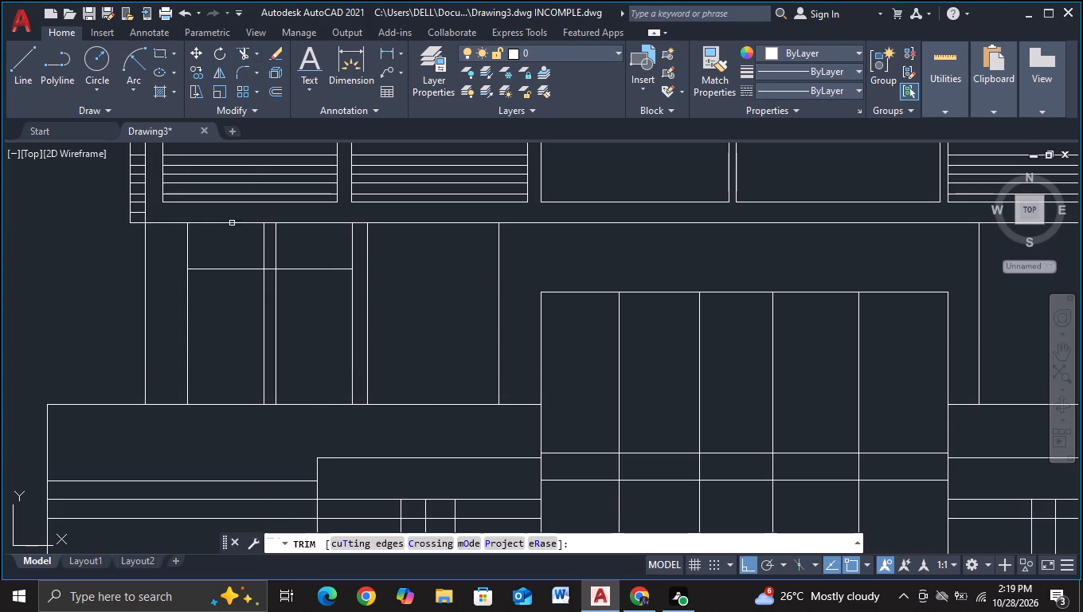
click(252, 259)
click(287, 257)
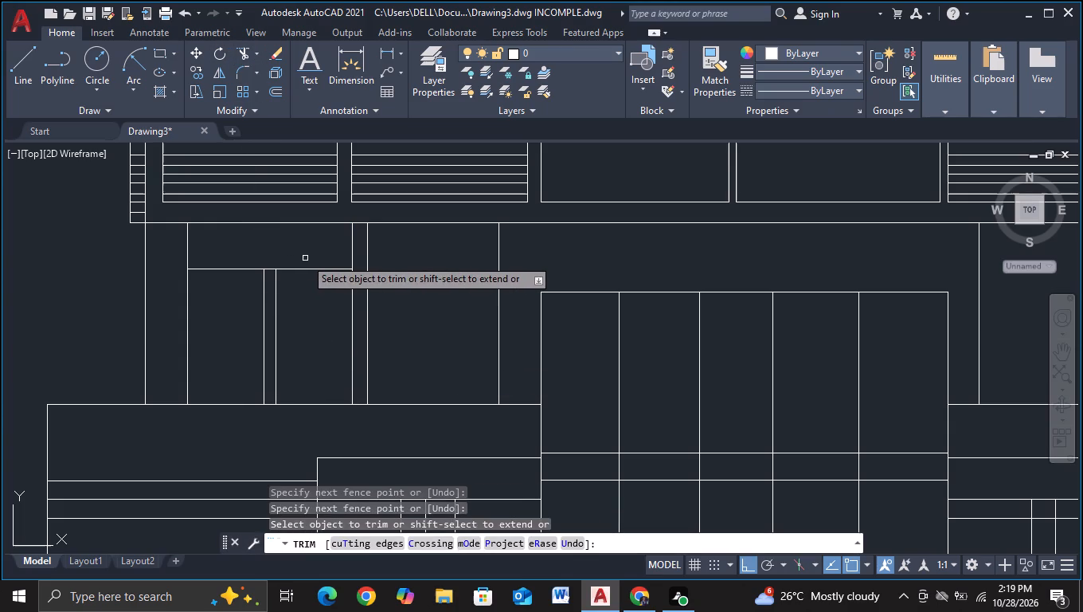
key(Escape)
Draw a horizontal line across the left recess's second bay, level with the outer bay's horizontal line.
scroll(305, 258, down, 1)
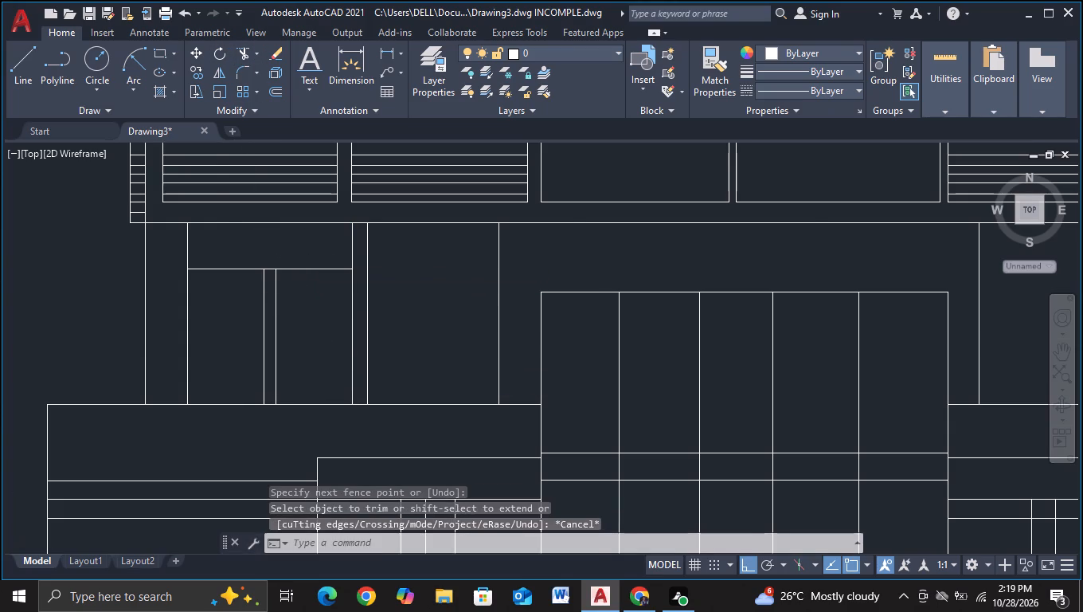
middle_drag(374, 291, 153, 309)
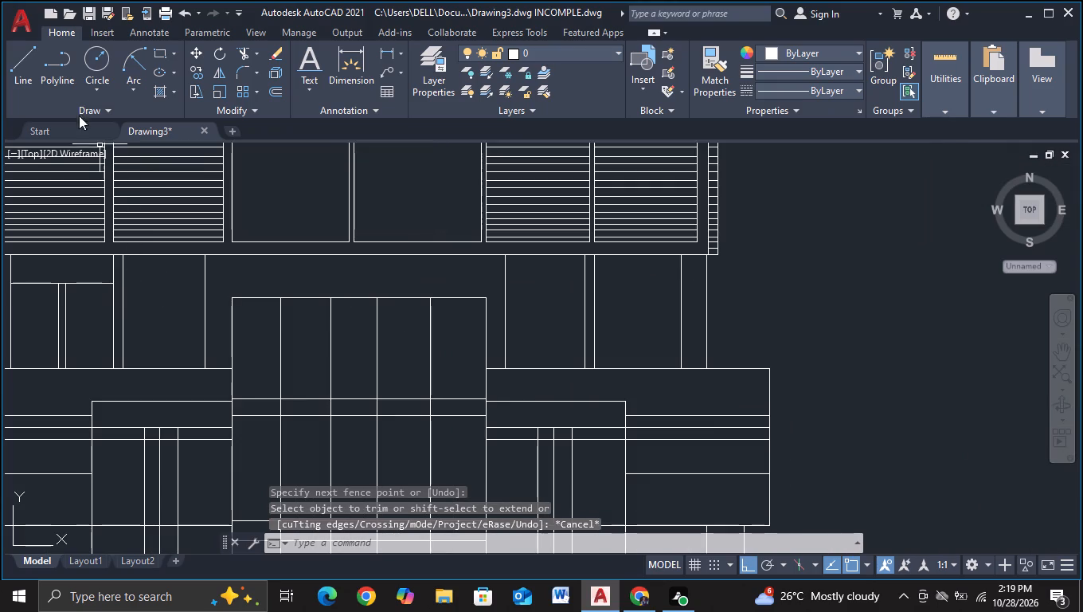
click(29, 80)
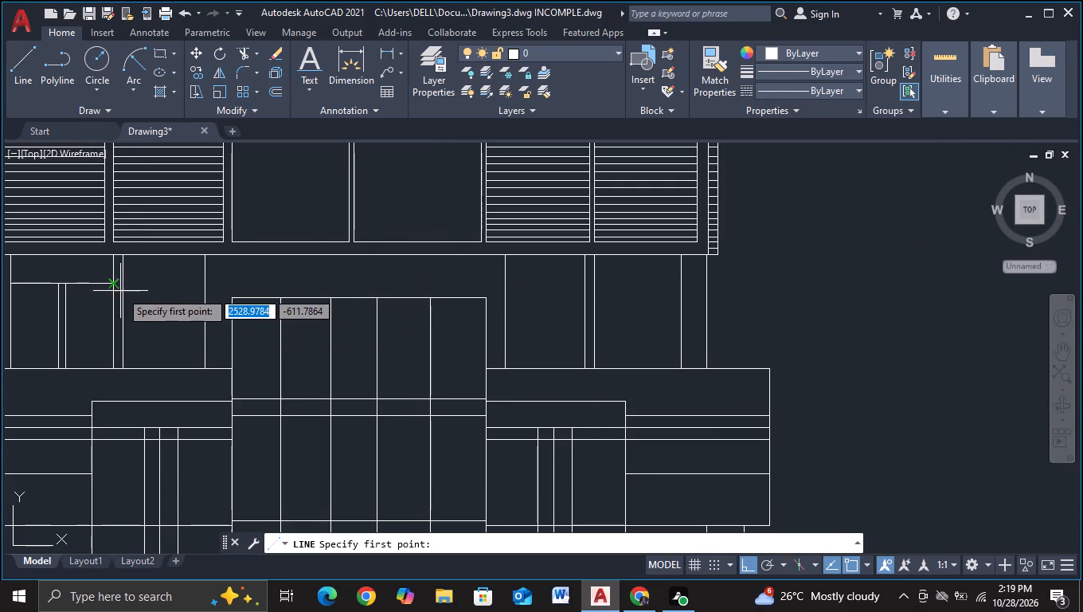
click(124, 288)
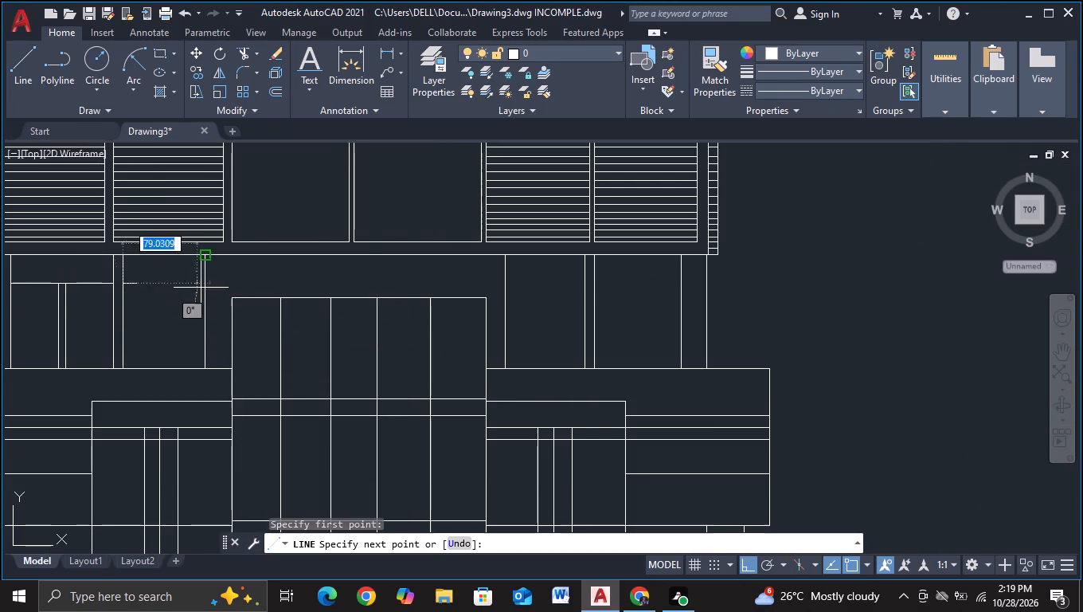
scroll(210, 288, up, 1)
click(227, 292)
key(Escape)
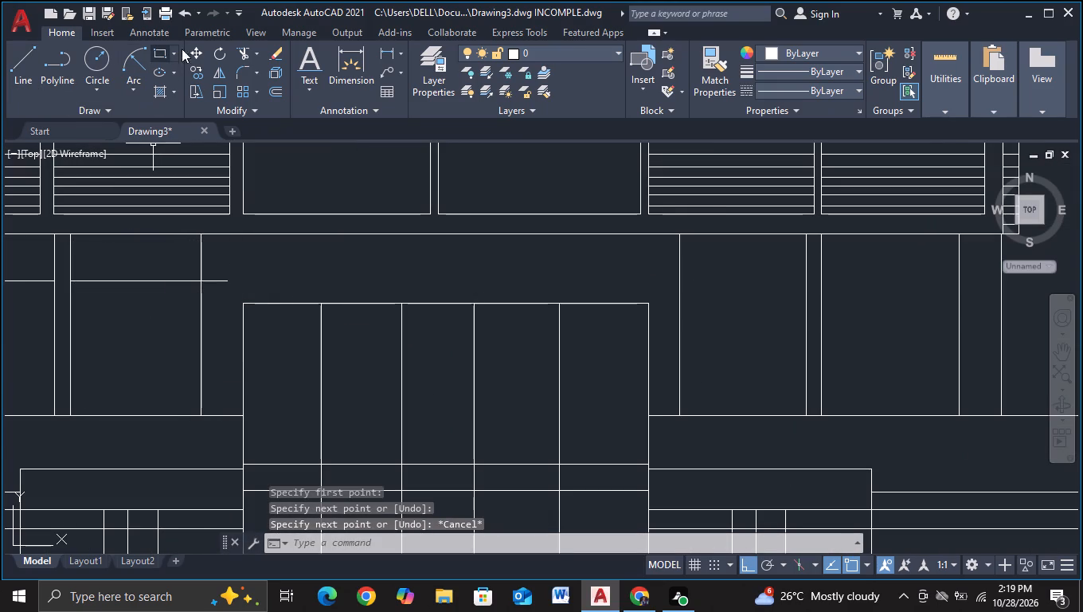
Trim the second bay's horizontal line where it overruns the bay's inner vertical edge.
click(240, 51)
click(221, 268)
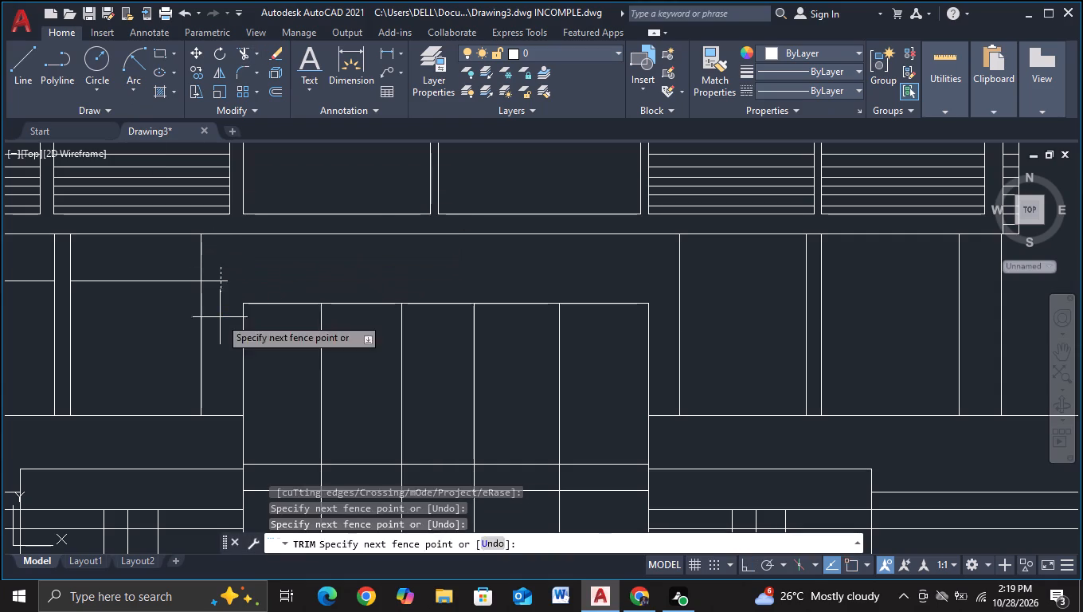
click(220, 317)
key(Escape)
Copy the outer bay's mullion pair horizontally about 106 units into the left recess's second bay.
middle_drag(139, 325, 333, 300)
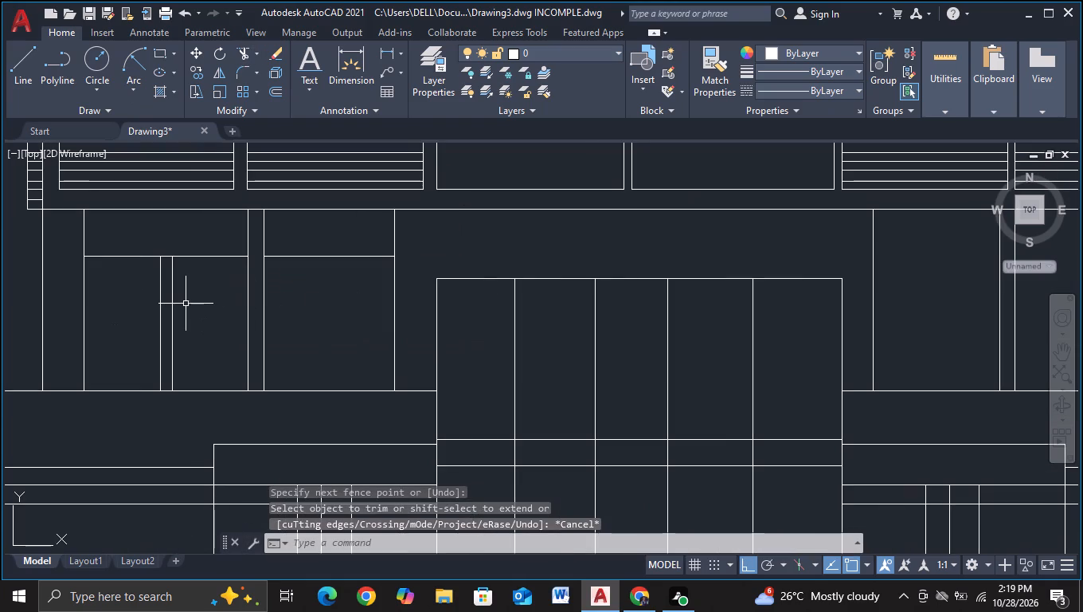
click(182, 304)
click(127, 306)
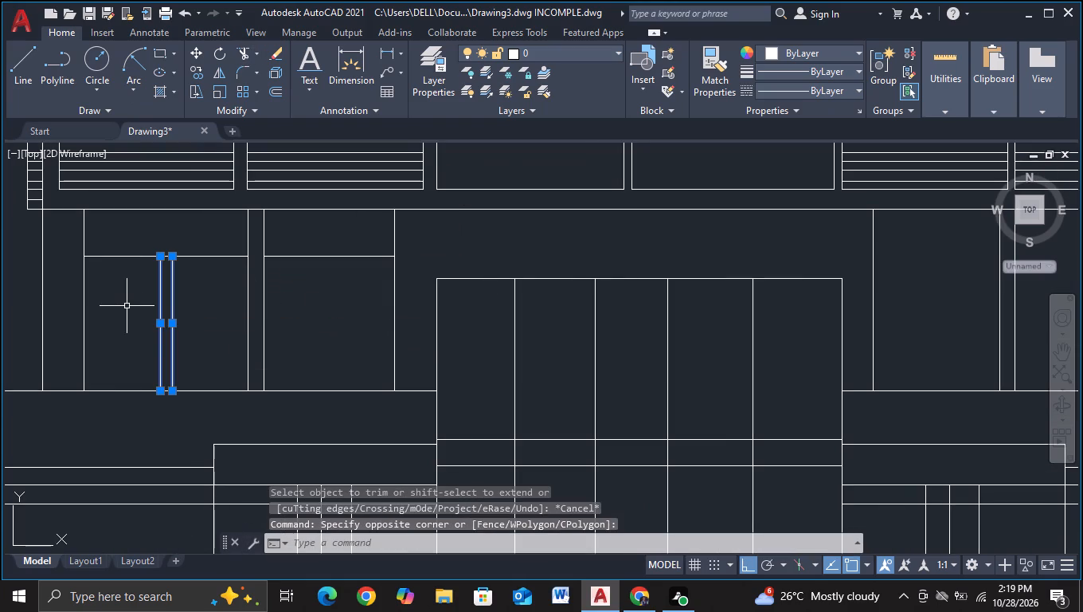
key(c)
double_click(190, 356)
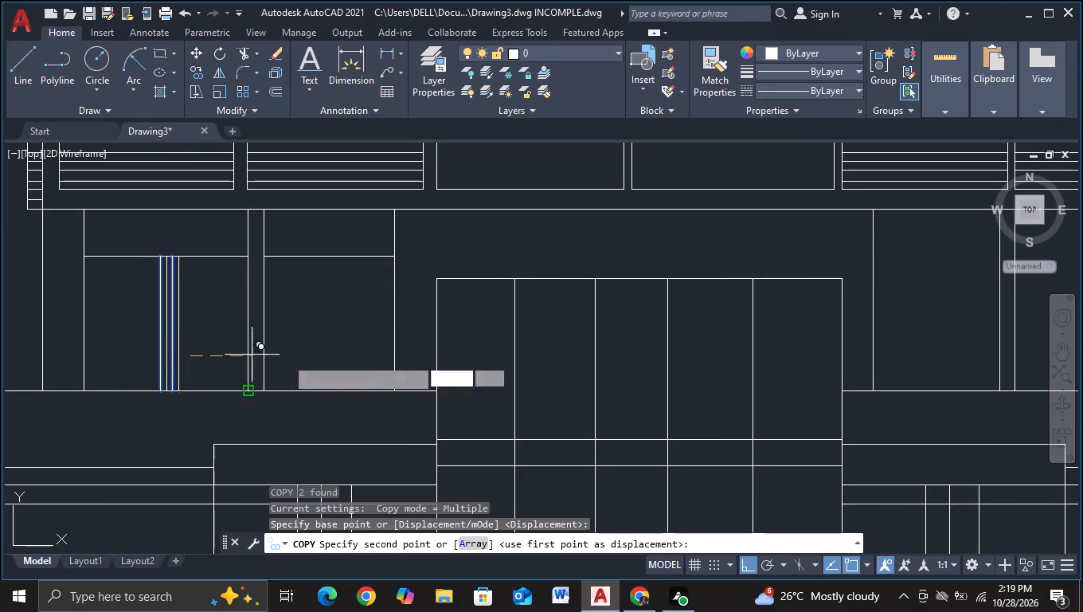
click(350, 362)
Place two more copies of the mullion pair in the right recess's bays, about 517 and 611 units across.
middle_drag(350, 362, 0, 331)
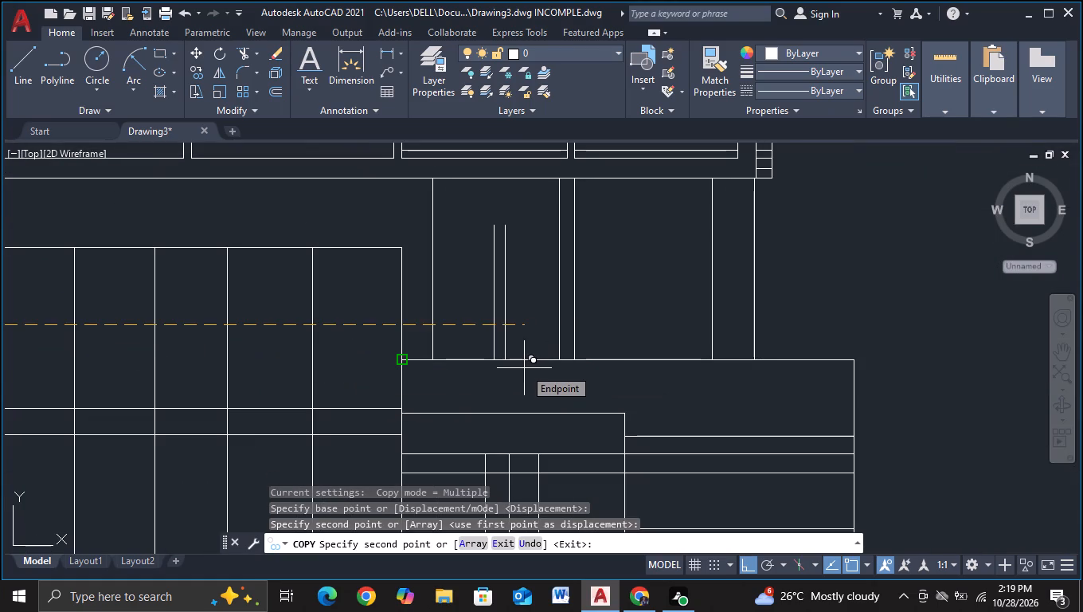
key(F3)
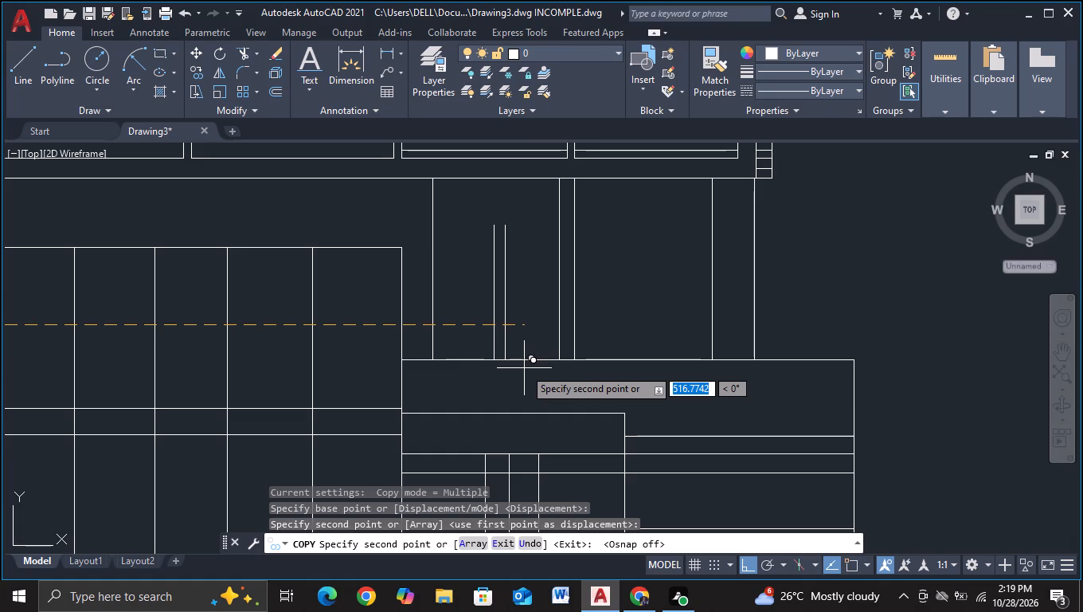
click(524, 368)
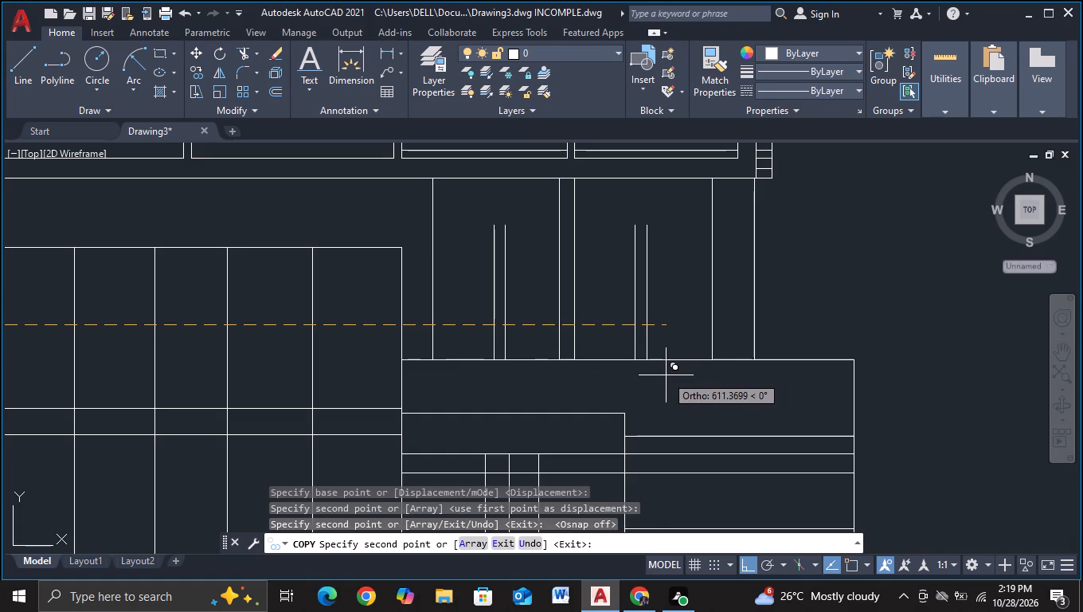
click(666, 375)
key(Escape)
Draw a horizontal line at mullion-top level from the right recess's inner bay edge to just past the outer bay.
click(33, 59)
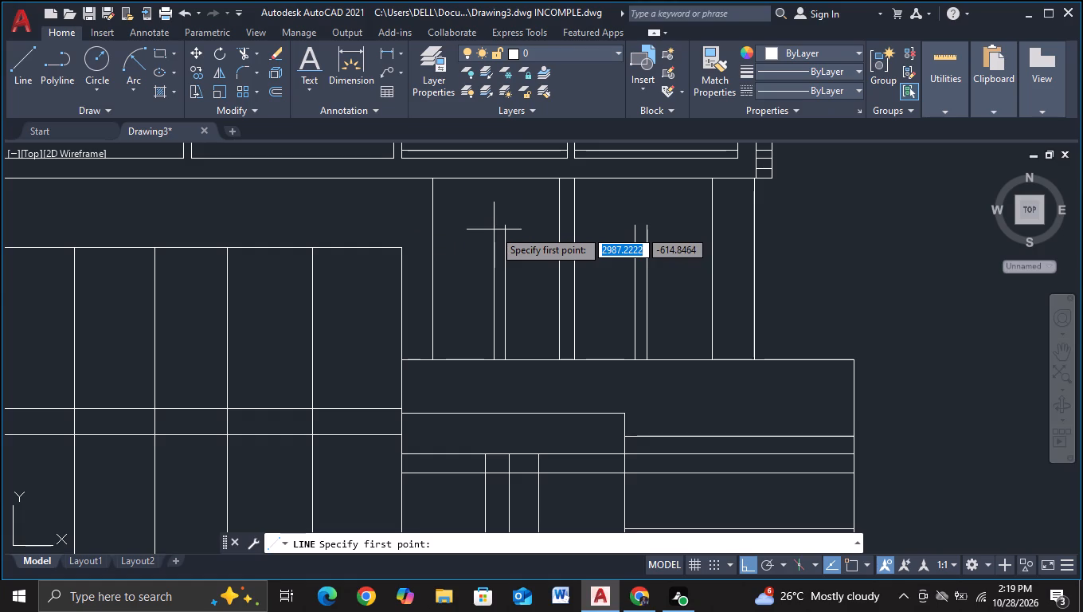
key(F3)
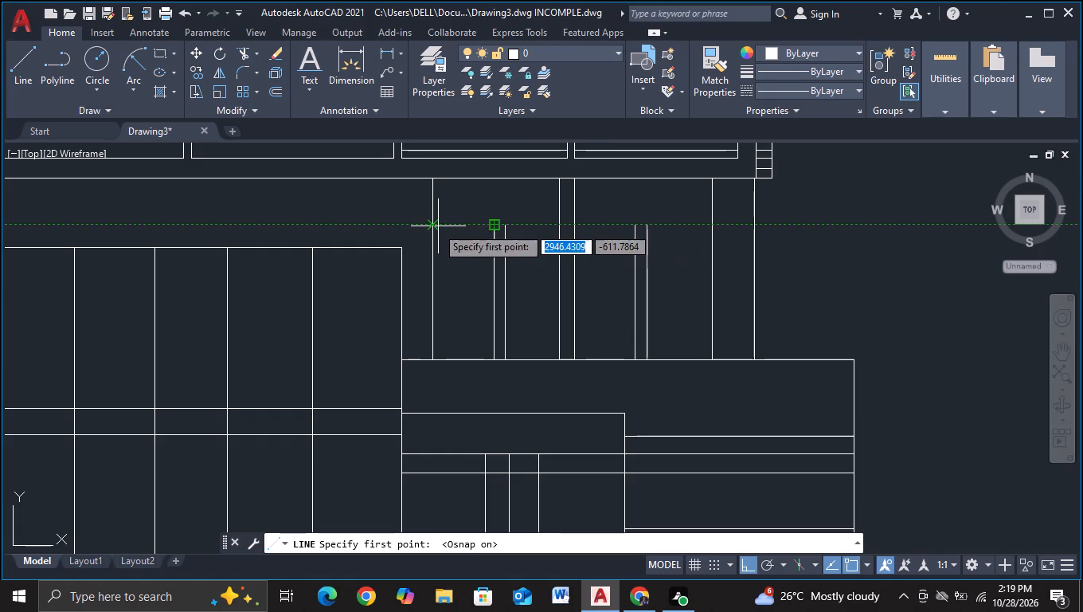
click(436, 226)
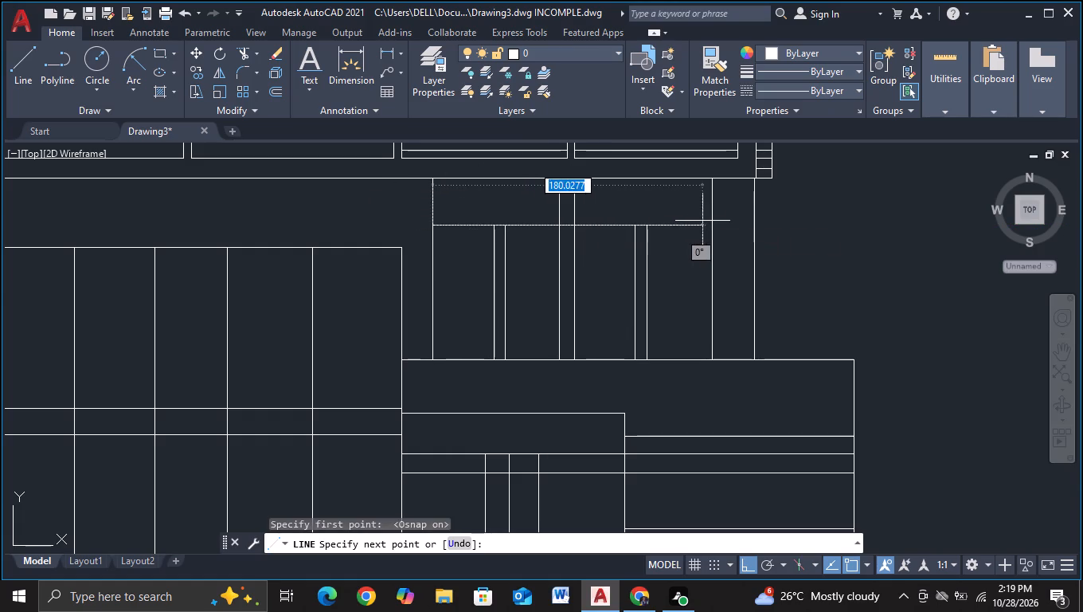
click(728, 221)
key(Escape)
Trim the right recess's horizontal line beyond the outer bay and across the pier gap between the bays.
click(240, 47)
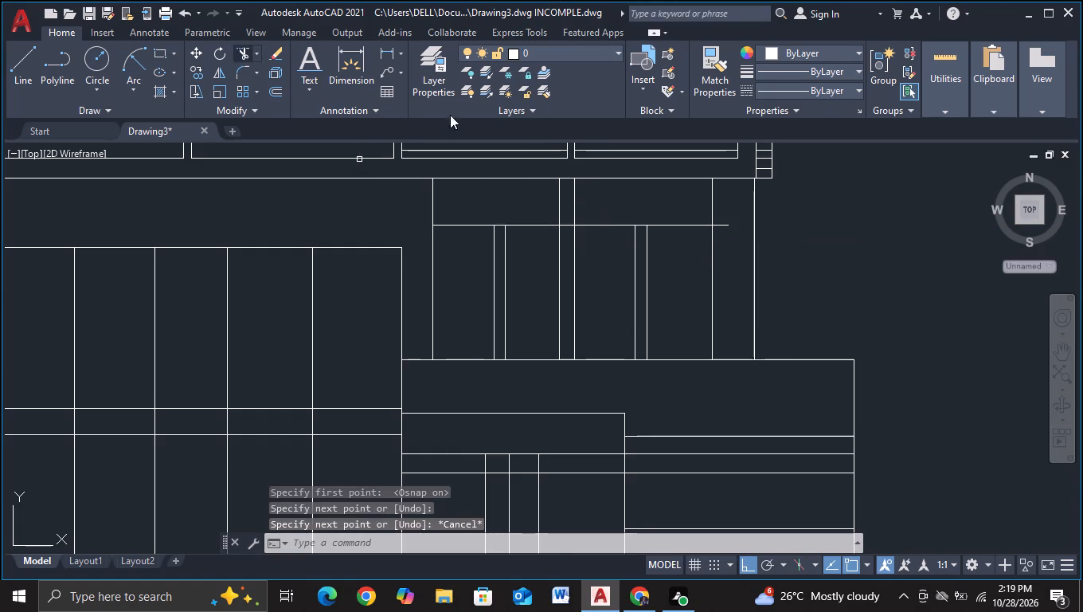
click(723, 222)
click(723, 231)
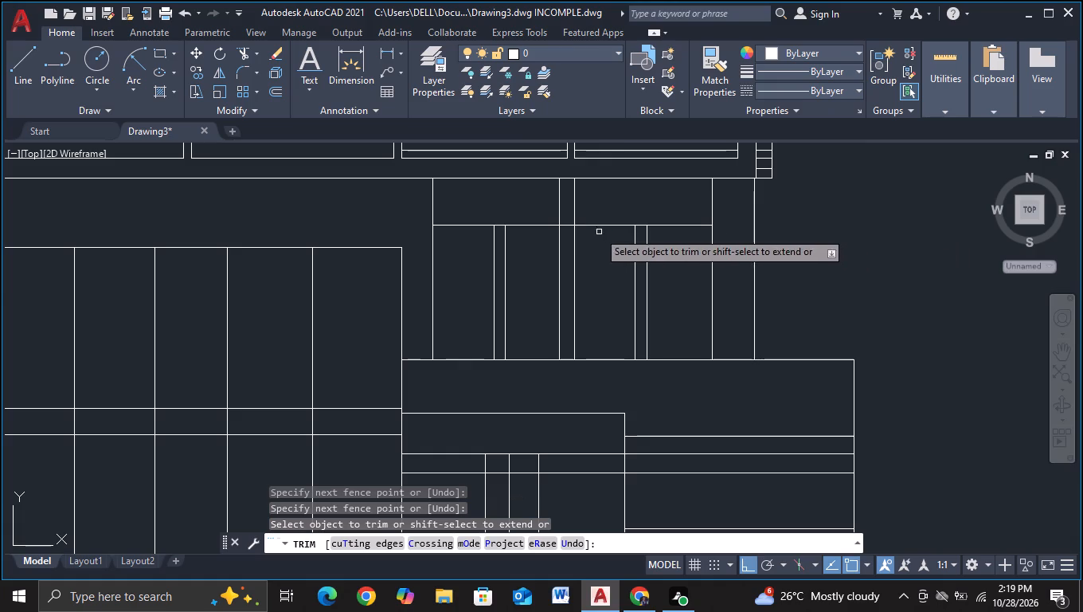
click(566, 221)
click(567, 242)
scroll(576, 241, down, 2)
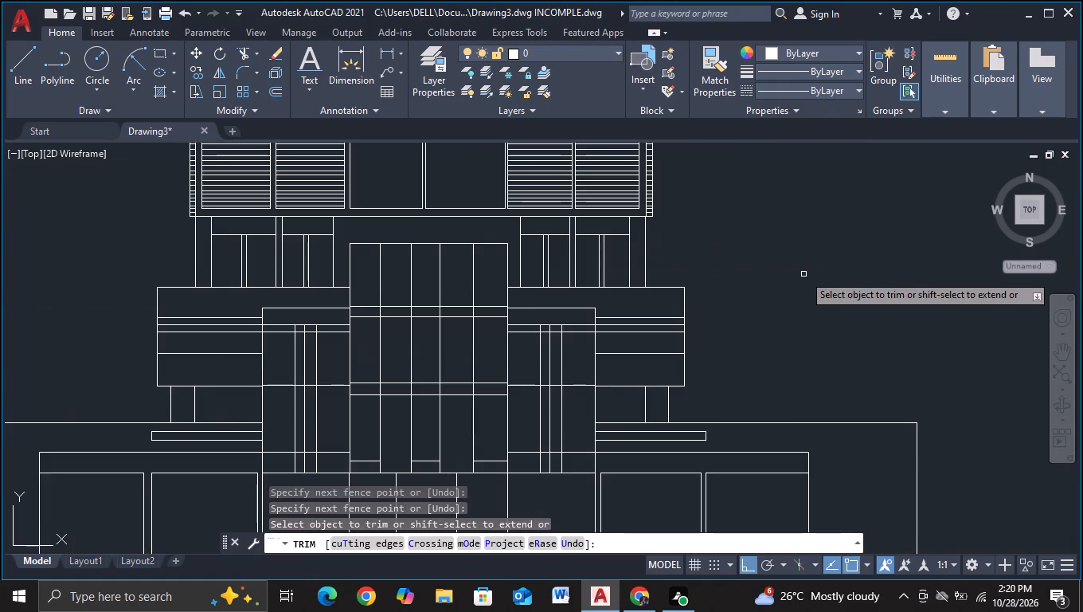
key(Escape)
Draw a vertical line about 51 units up from the central block's upper left corner, past the horizontal line above.
scroll(531, 250, up, 4)
scroll(531, 249, down, 4)
middle_drag(707, 248, 739, 218)
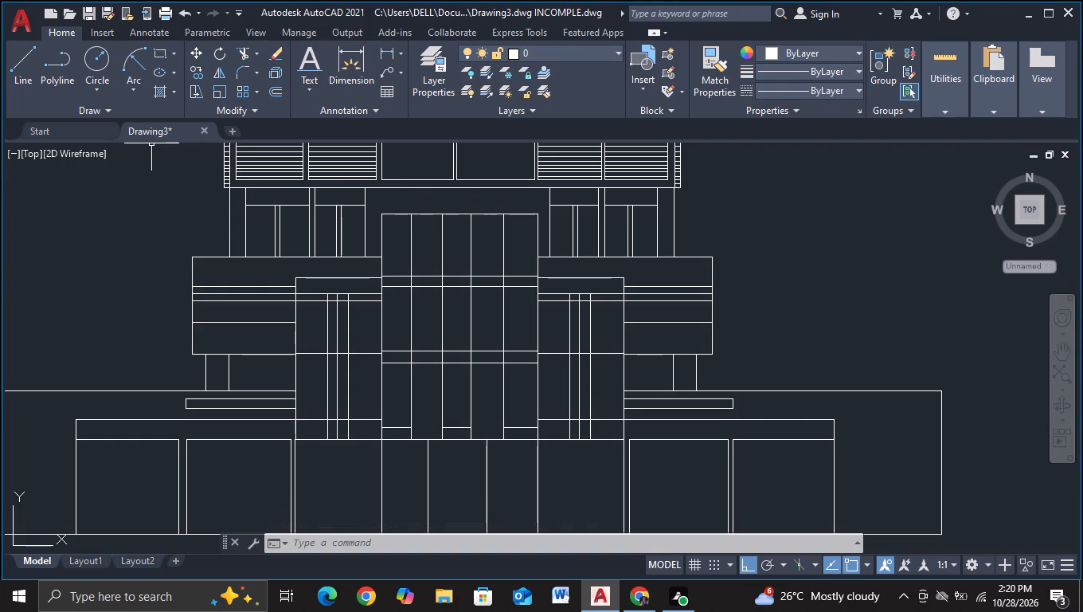
click(10, 84)
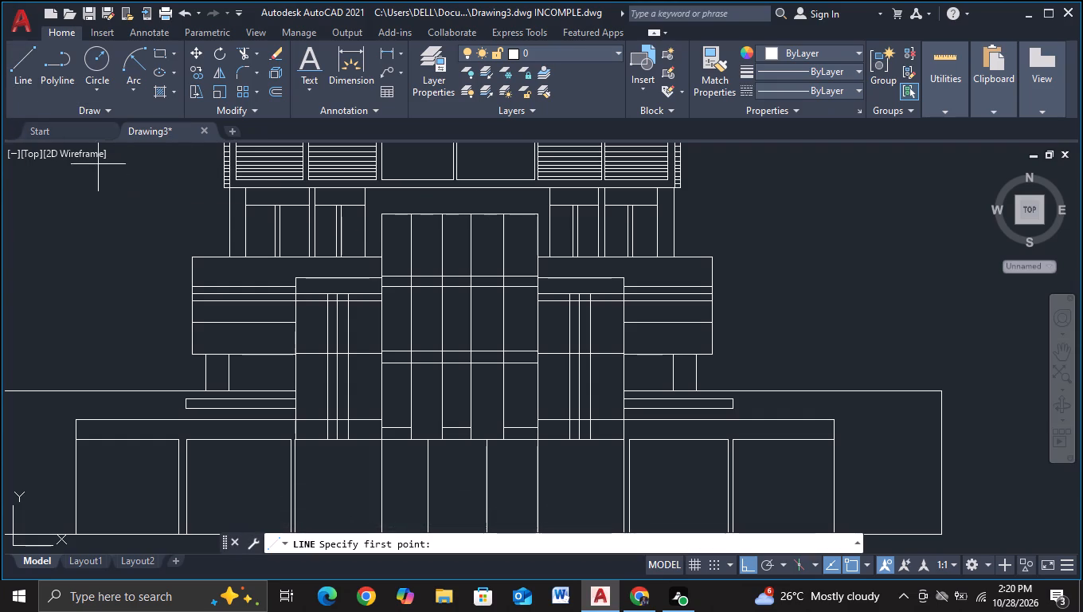
middle_drag(95, 223, 0, 304)
scroll(246, 277, up, 2)
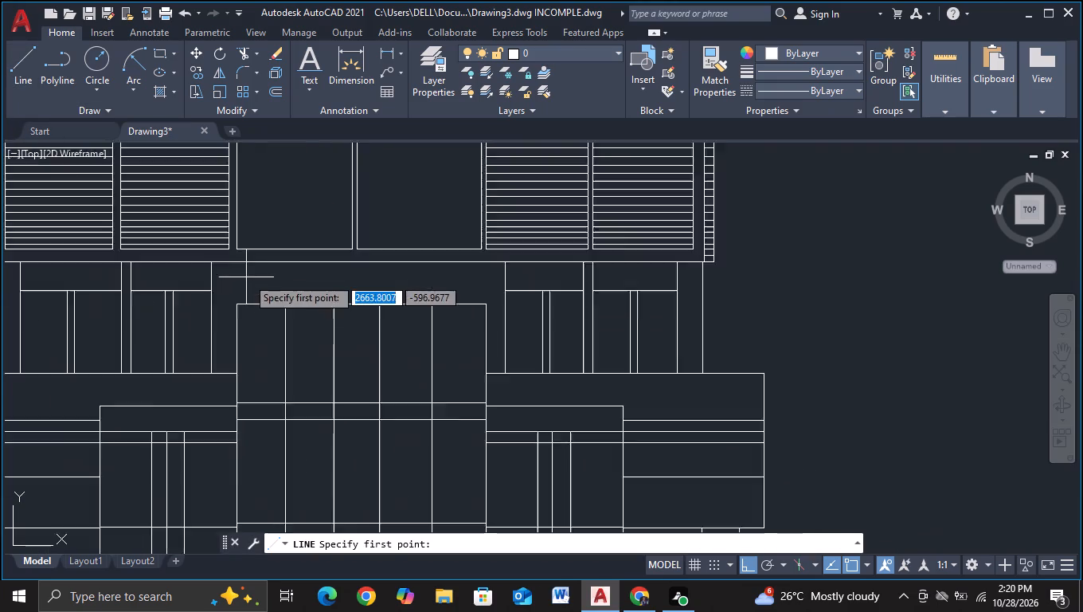
click(230, 324)
scroll(245, 245, up, 2)
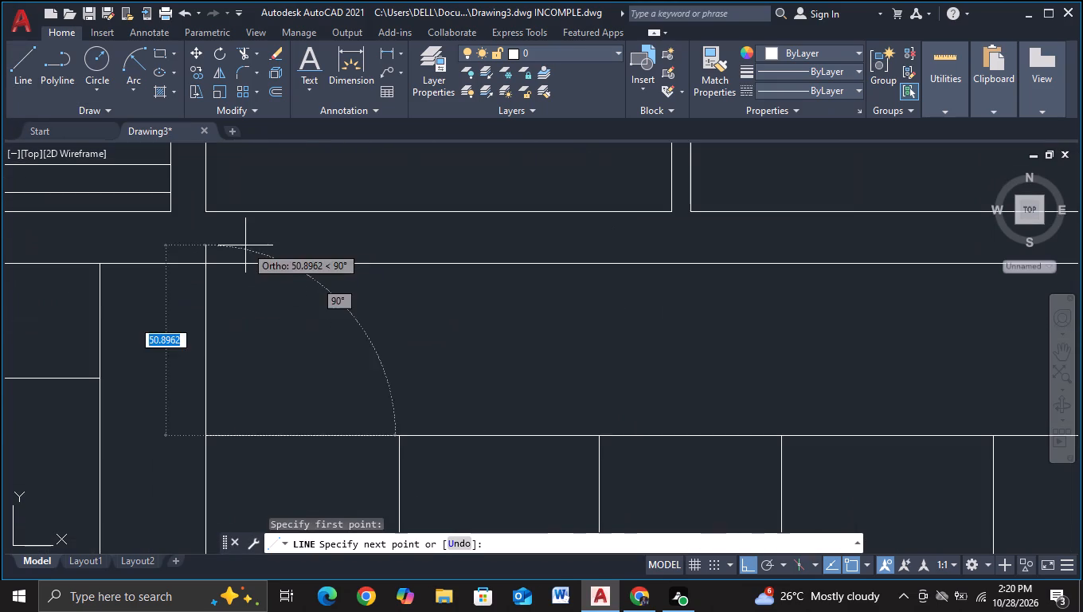
click(245, 245)
key(Escape)
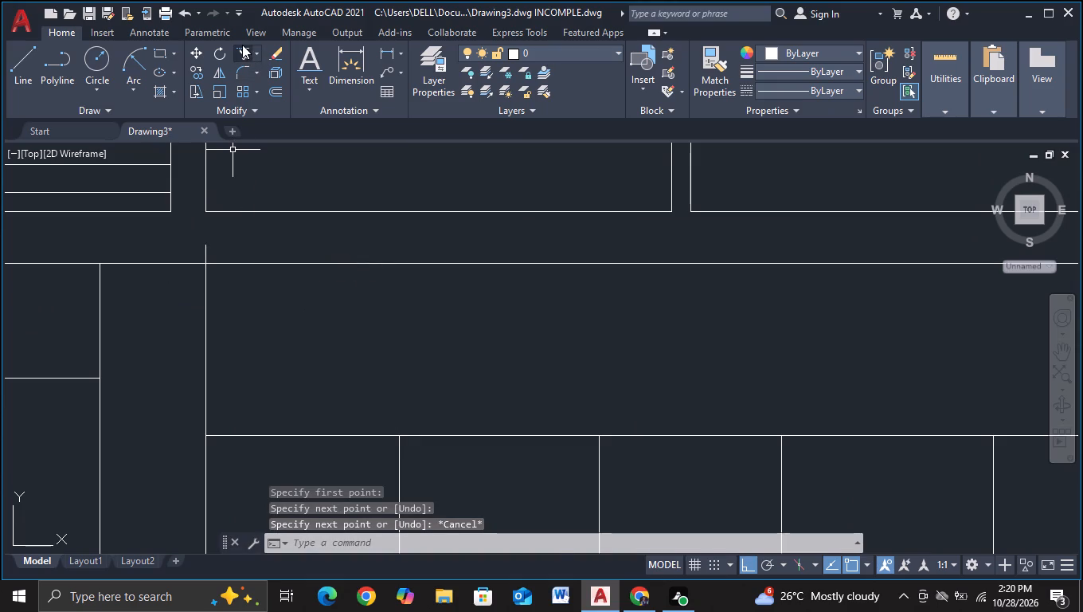
Trim the left vertical line where it extends above the horizontal line over the central block.
click(242, 45)
click(207, 257)
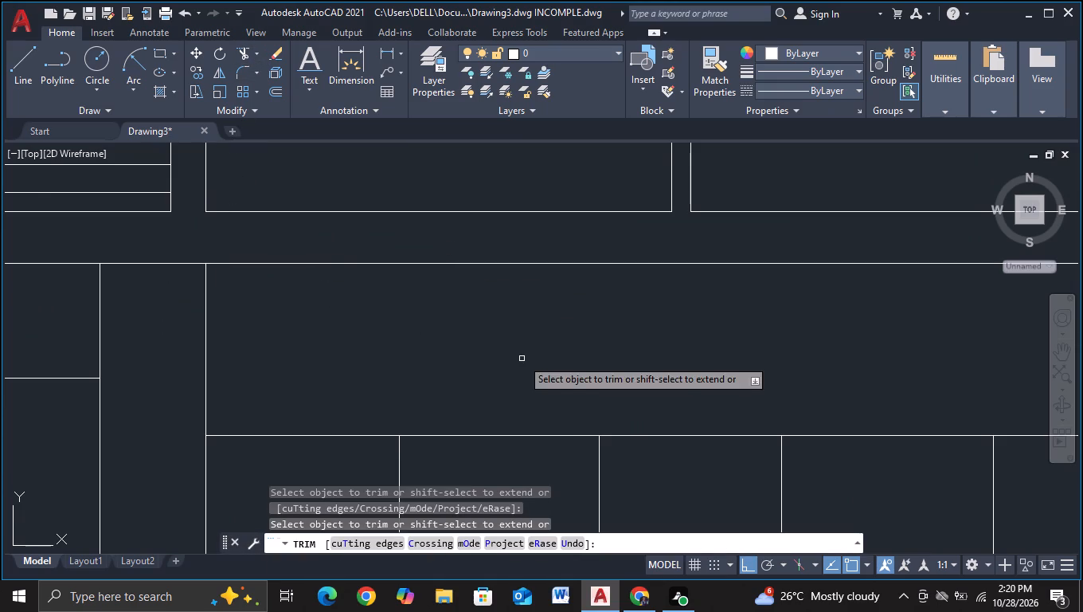
scroll(548, 353, down, 2)
middle_drag(676, 343, 288, 361)
key(Escape)
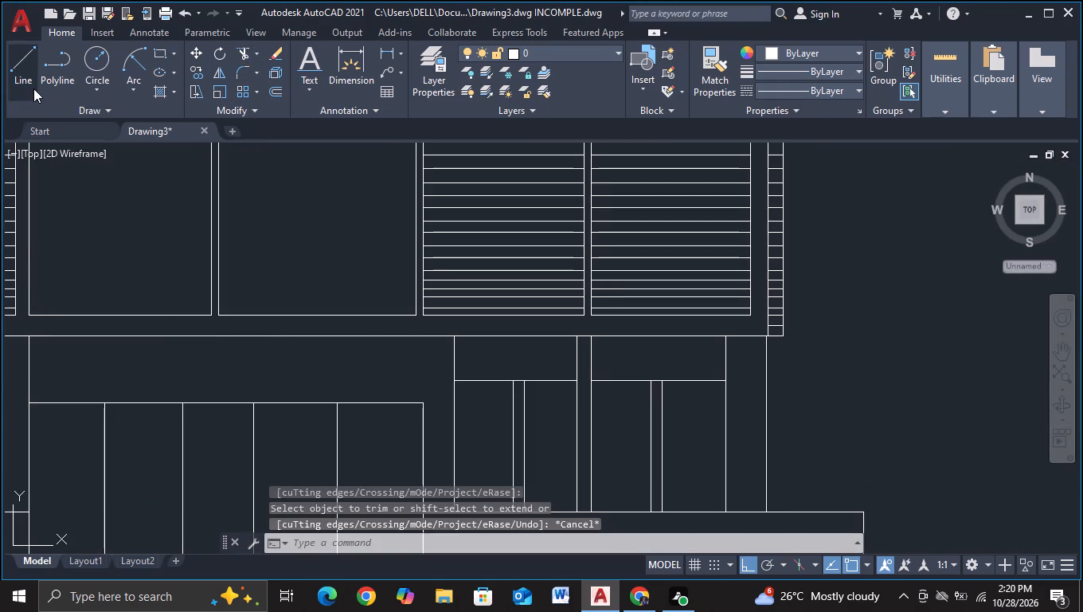
Draw a matching vertical line up from the central block's upper right corner, past the horizontal line above.
click(33, 88)
click(420, 408)
scroll(410, 348, up, 2)
click(420, 293)
key(Escape)
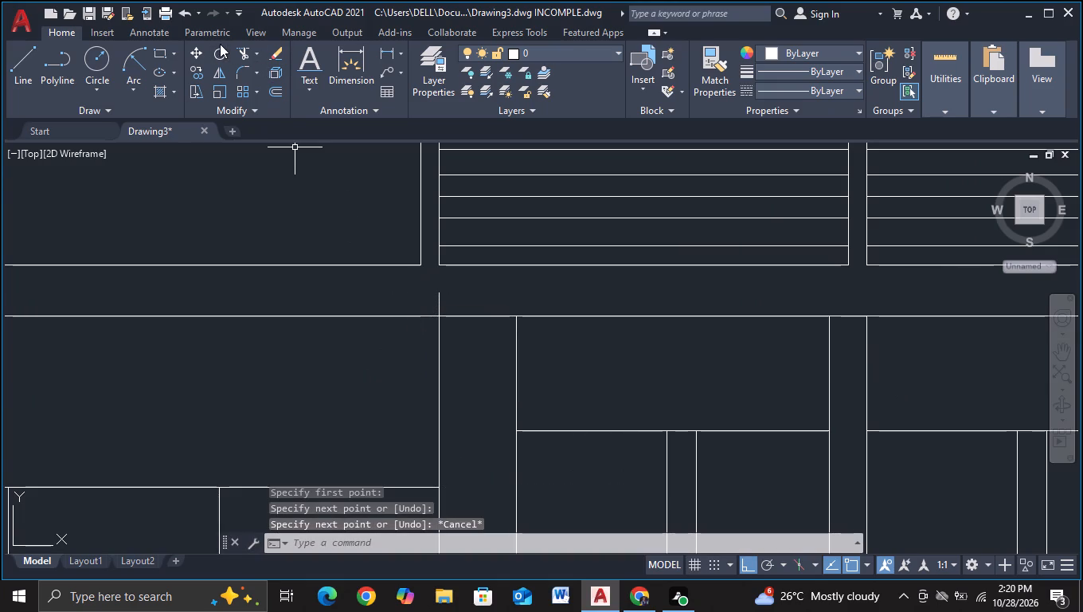
Trim the right vertical line where it extends above the horizontal line over the central block.
click(240, 50)
click(428, 304)
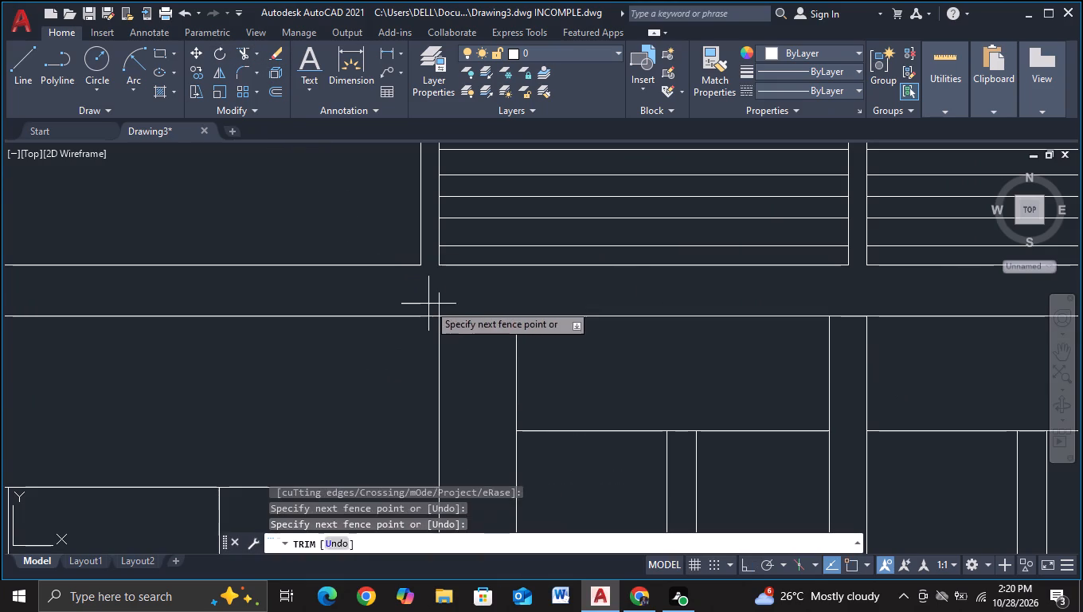
click(459, 303)
key(Escape)
Draw a vertical line just inside the left edge of the panel above the central block, crossing its top and bottom lines.
scroll(353, 363, down, 1)
middle_drag(353, 363, 501, 345)
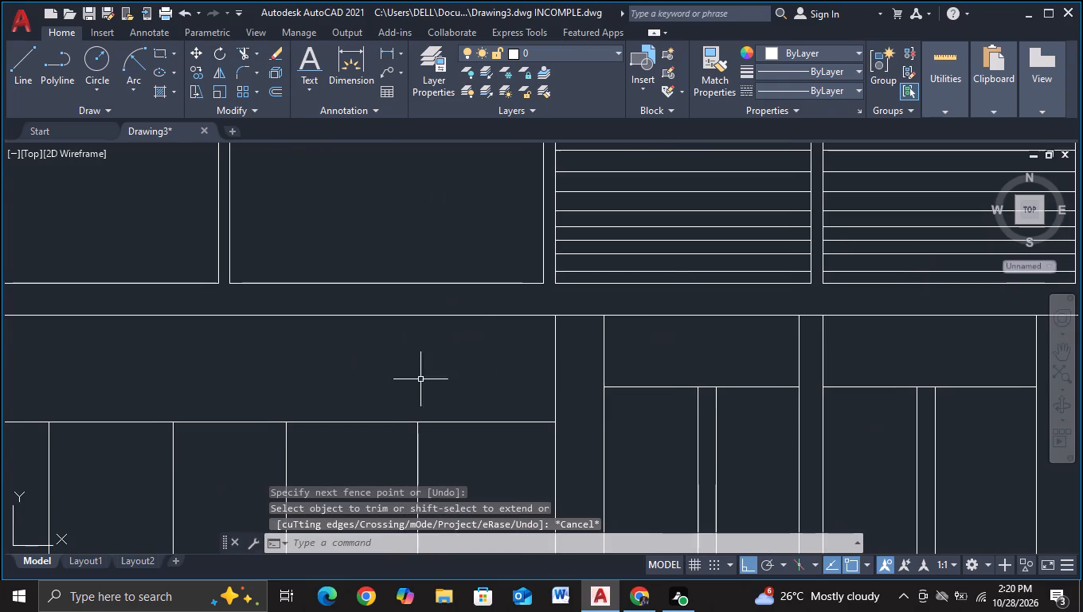
middle_drag(408, 381, 588, 367)
click(29, 81)
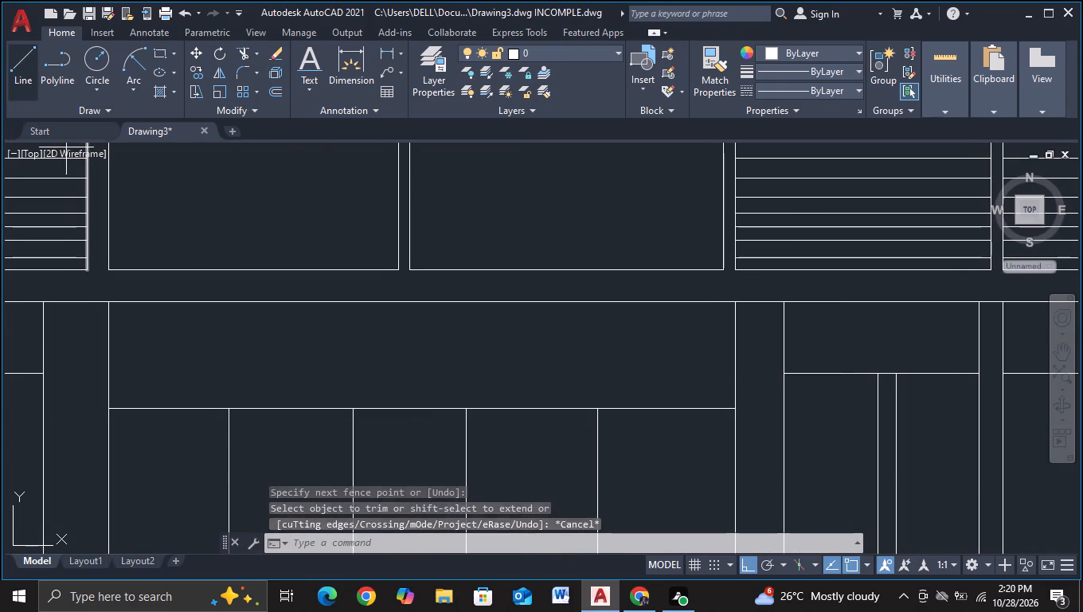
click(139, 426)
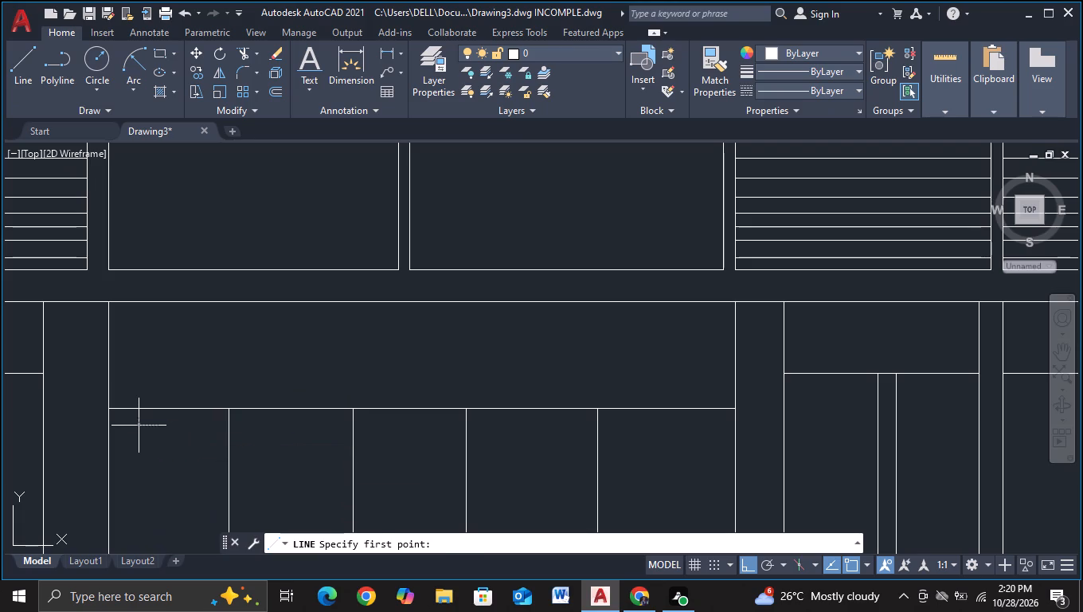
click(180, 230)
key(Escape)
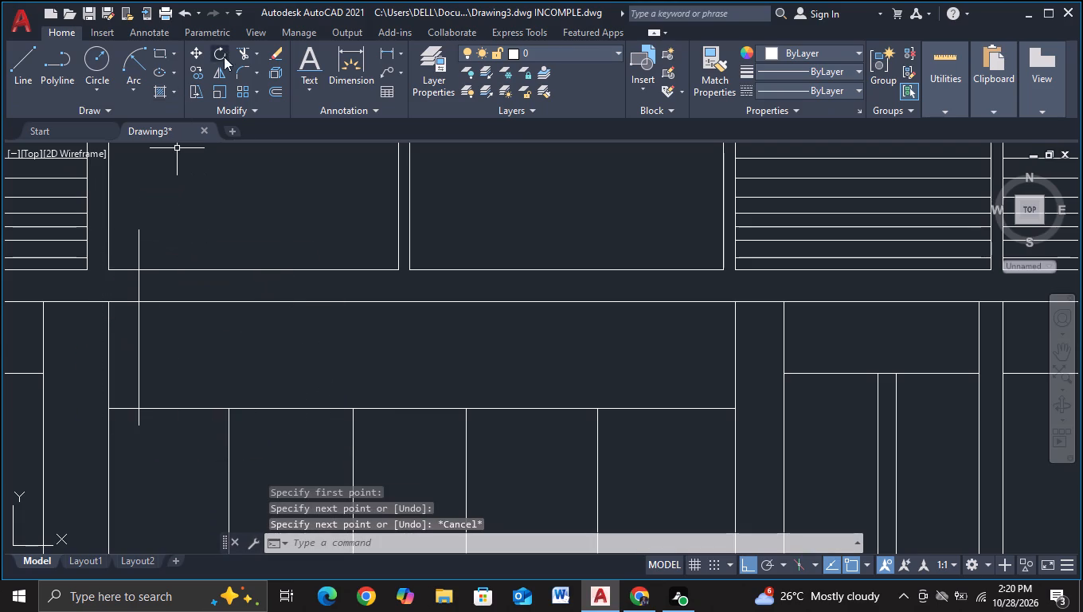
Trim the inner vertical line where it extends above and below the panel over the central block.
click(241, 48)
click(115, 237)
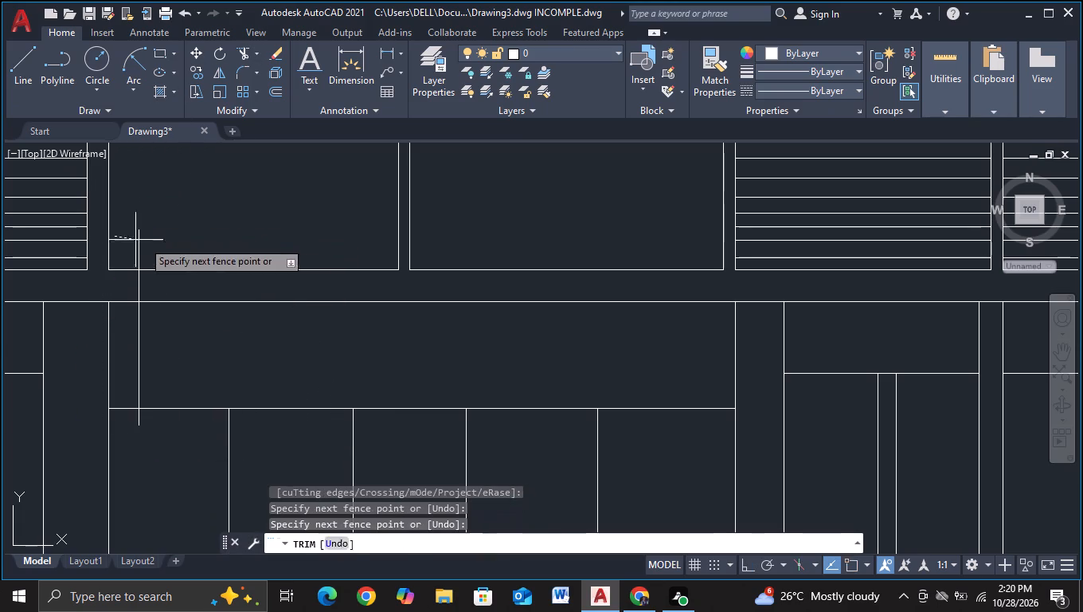
click(174, 244)
click(124, 288)
click(151, 288)
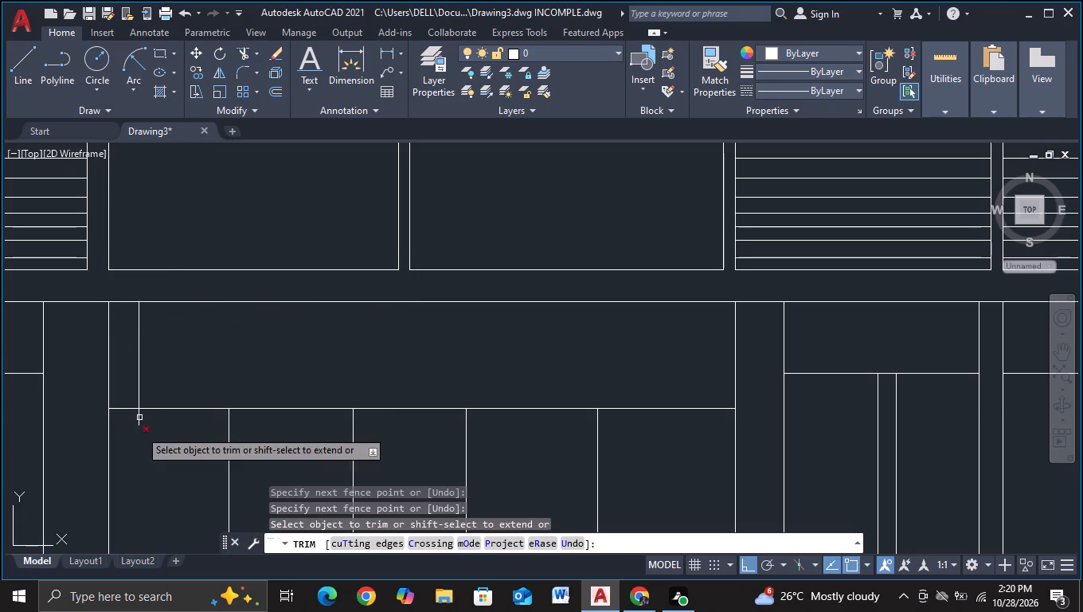
click(134, 425)
click(147, 428)
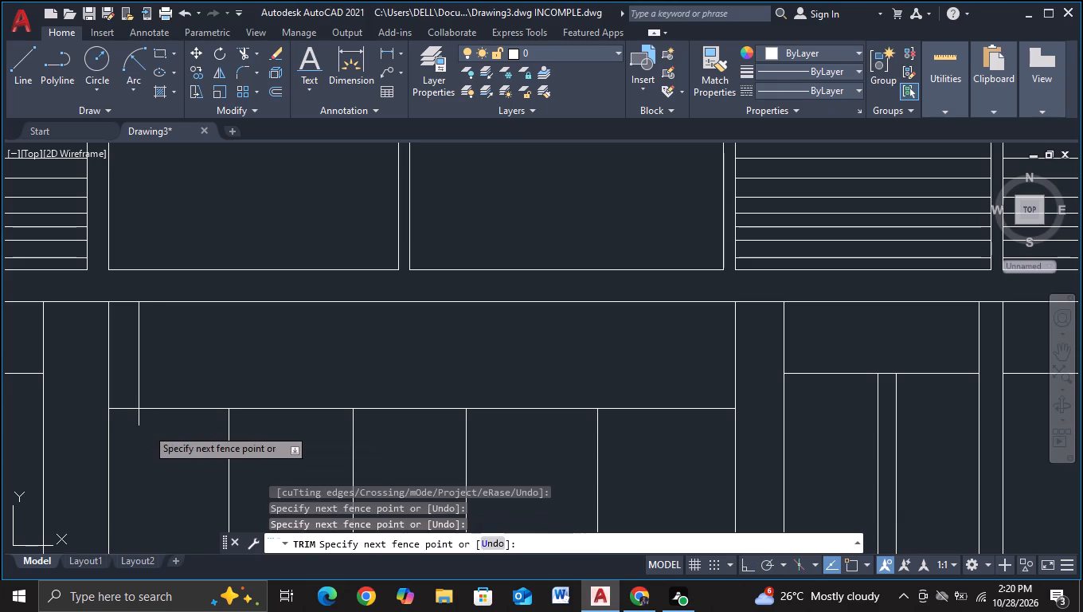
click(127, 423)
click(152, 422)
key(Escape)
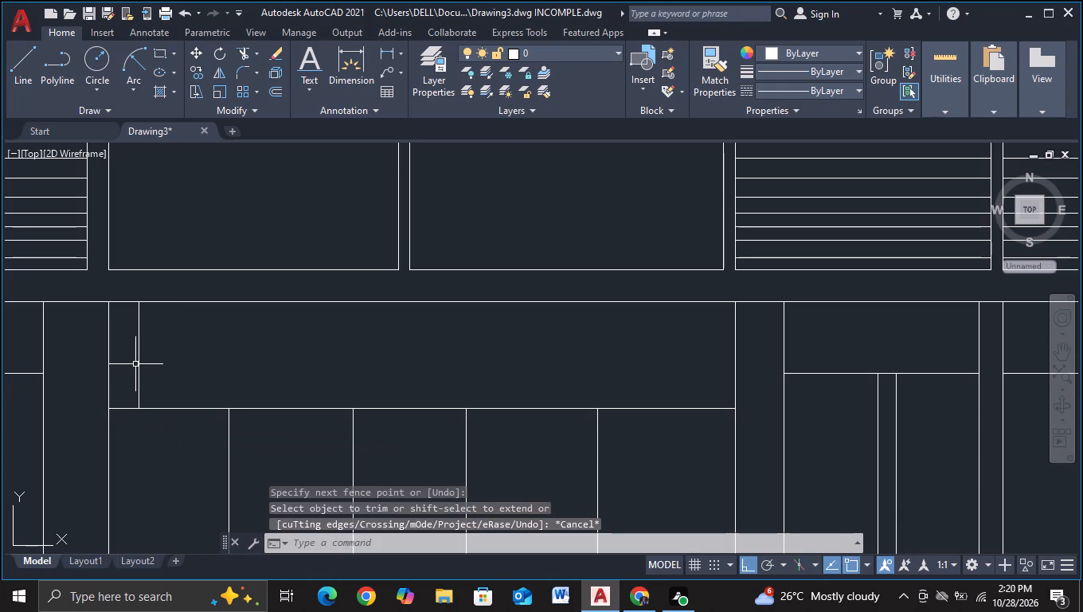
Copy the inner vertical line about 243 units to the right, just inside the panel's right edge.
click(140, 360)
key(c)
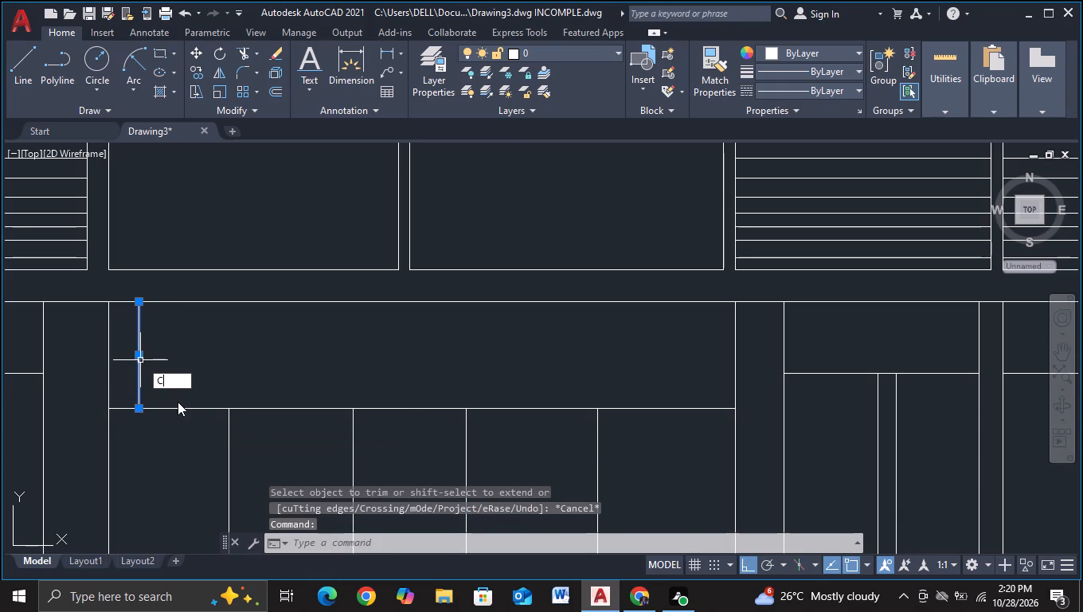
click(180, 410)
click(262, 466)
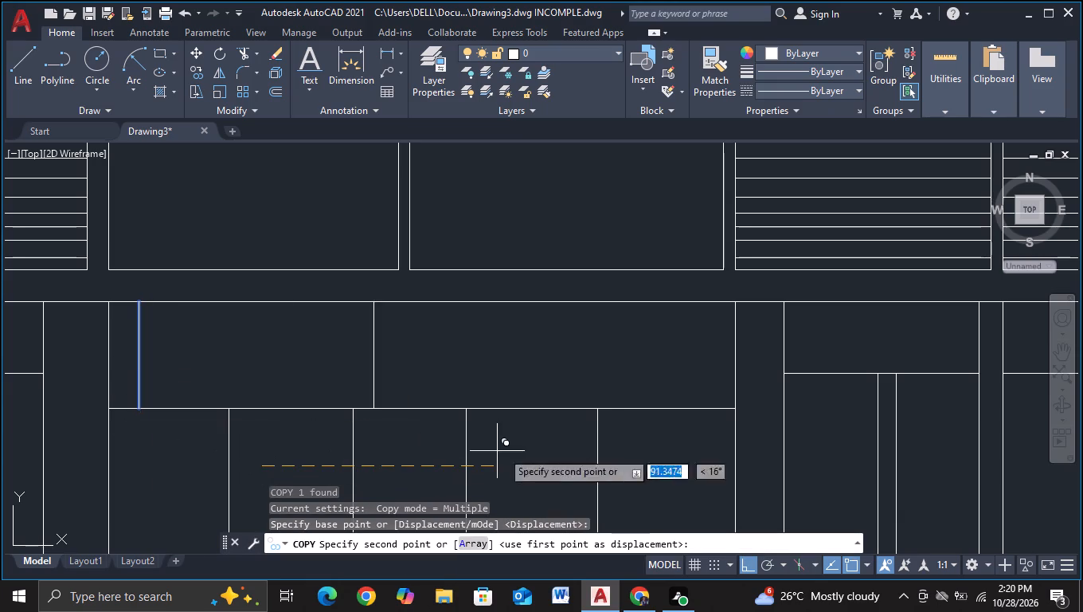
middle_drag(663, 456, 339, 433)
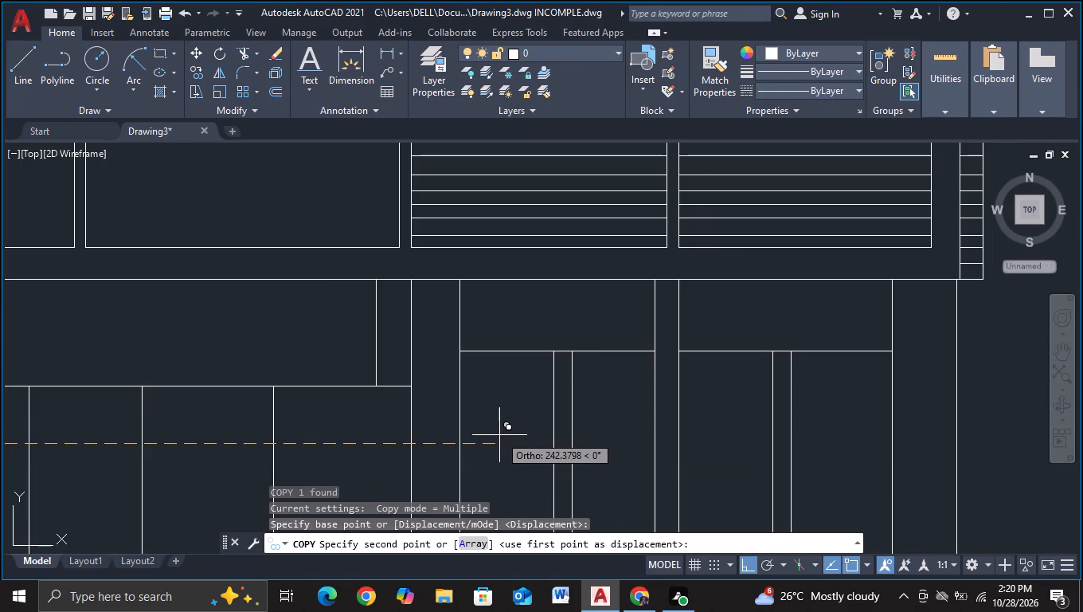
click(501, 435)
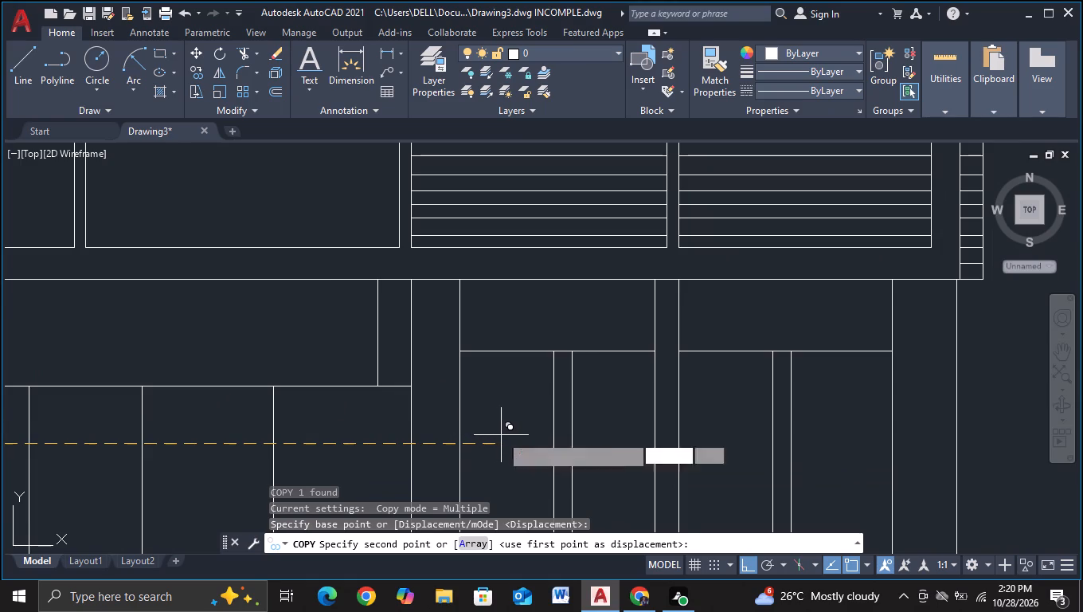
key(Escape)
Copy the inner vertical line near the upper central panel's right edge about 151, 139, 102 and 89 units to the left, with object snap off.
scroll(237, 443, down, 2)
middle_drag(170, 445, 190, 424)
scroll(233, 385, up, 1)
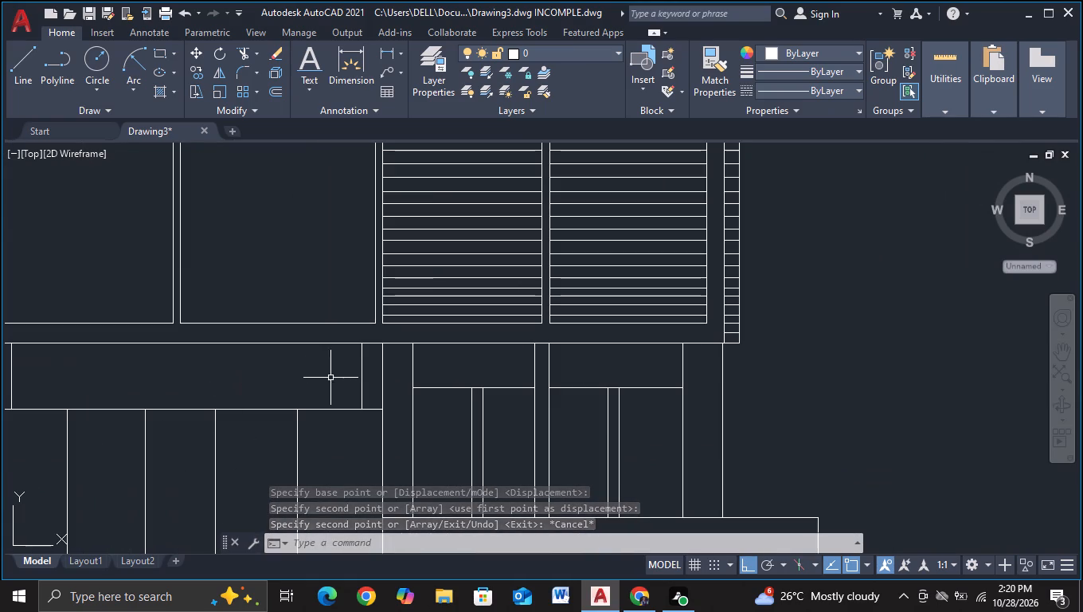
click(362, 375)
key(c)
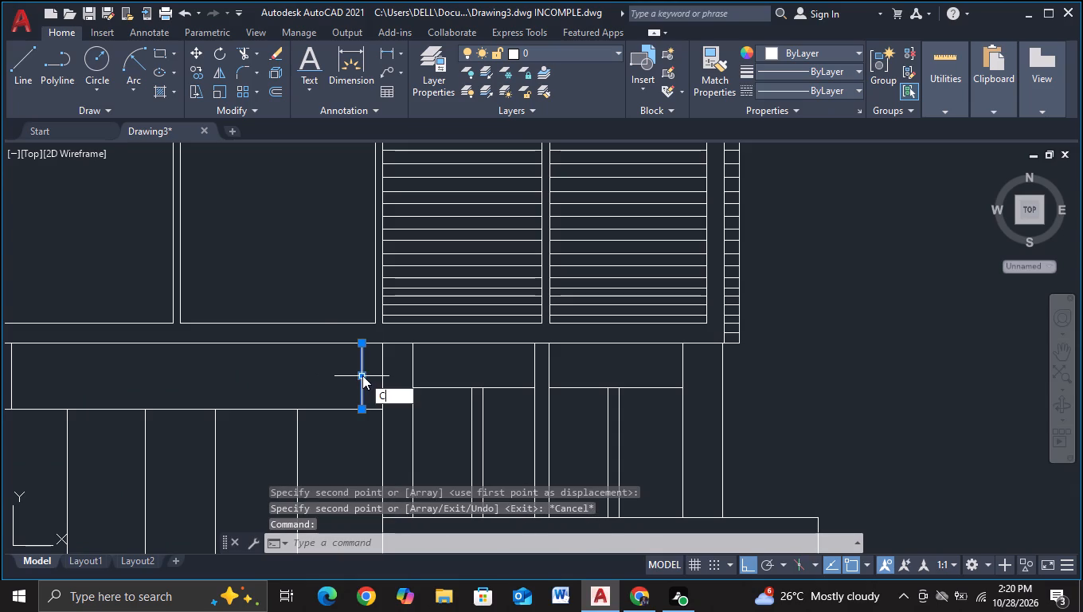
click(404, 426)
click(436, 433)
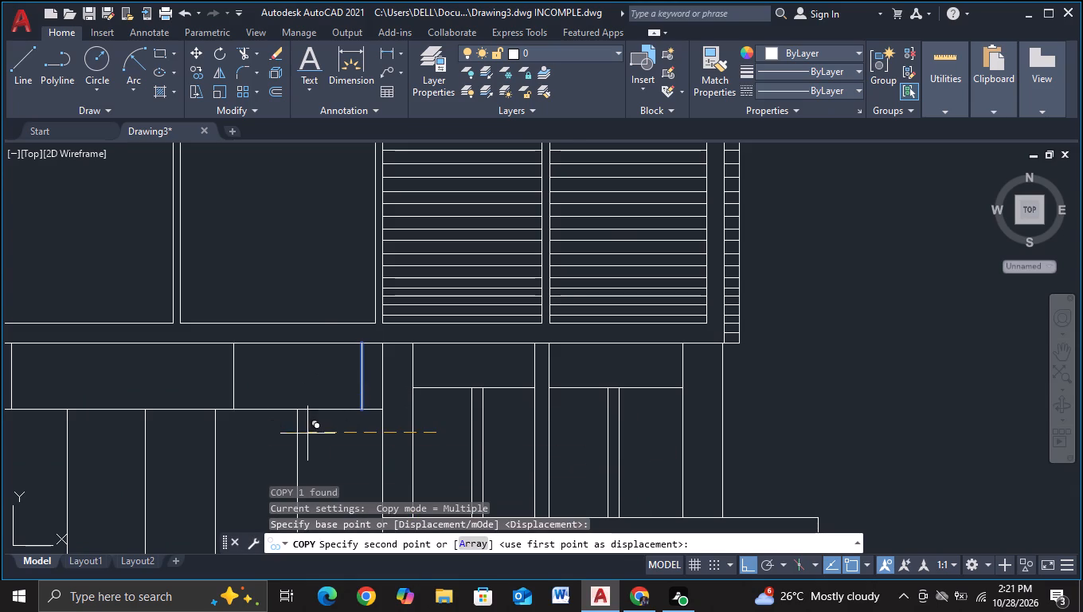
middle_drag(257, 433, 338, 381)
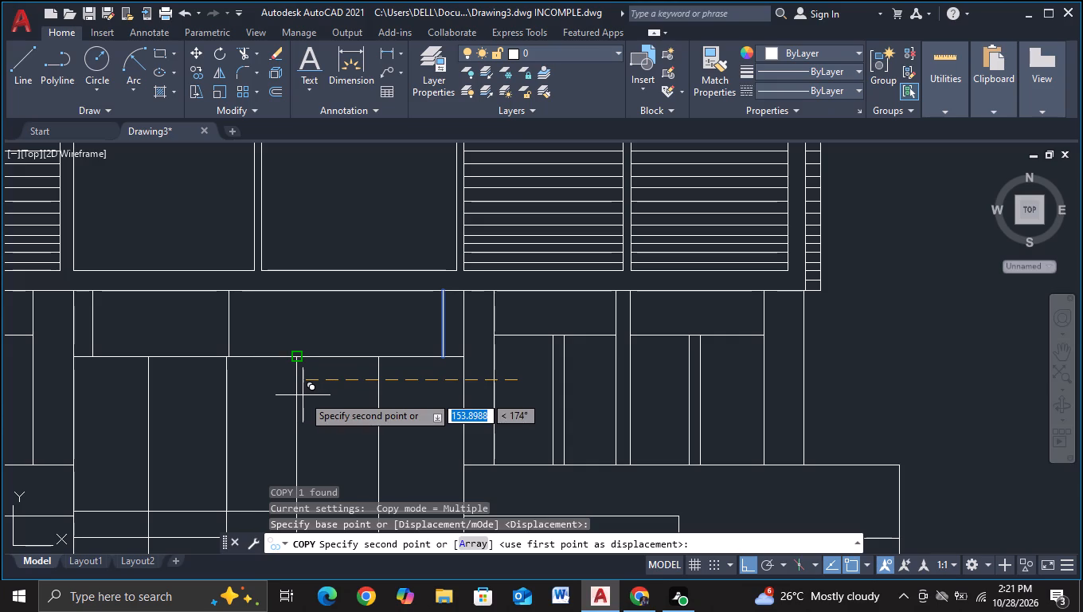
key(F3)
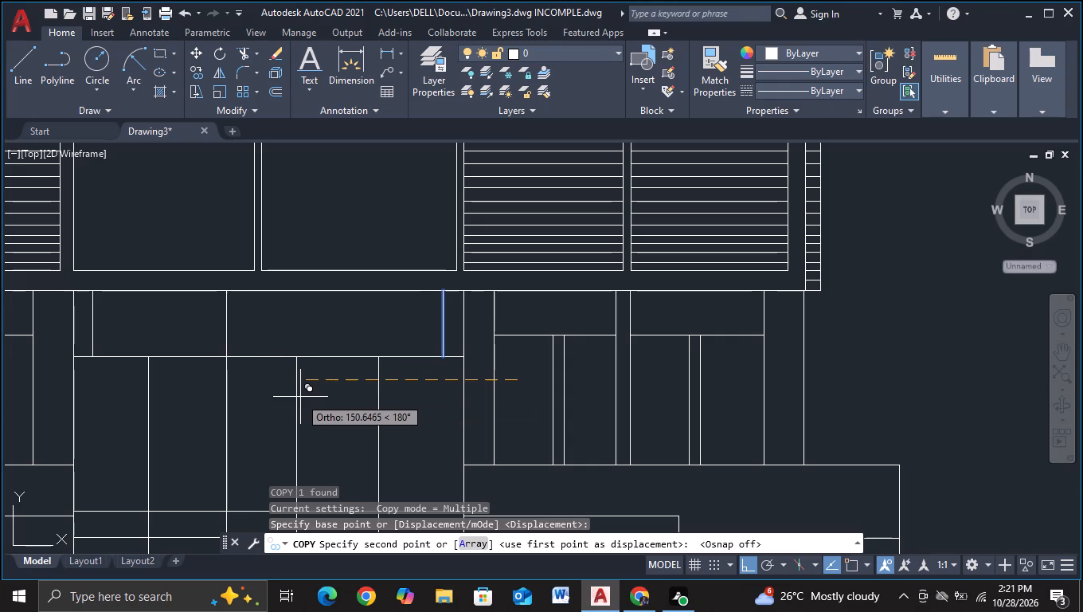
click(300, 397)
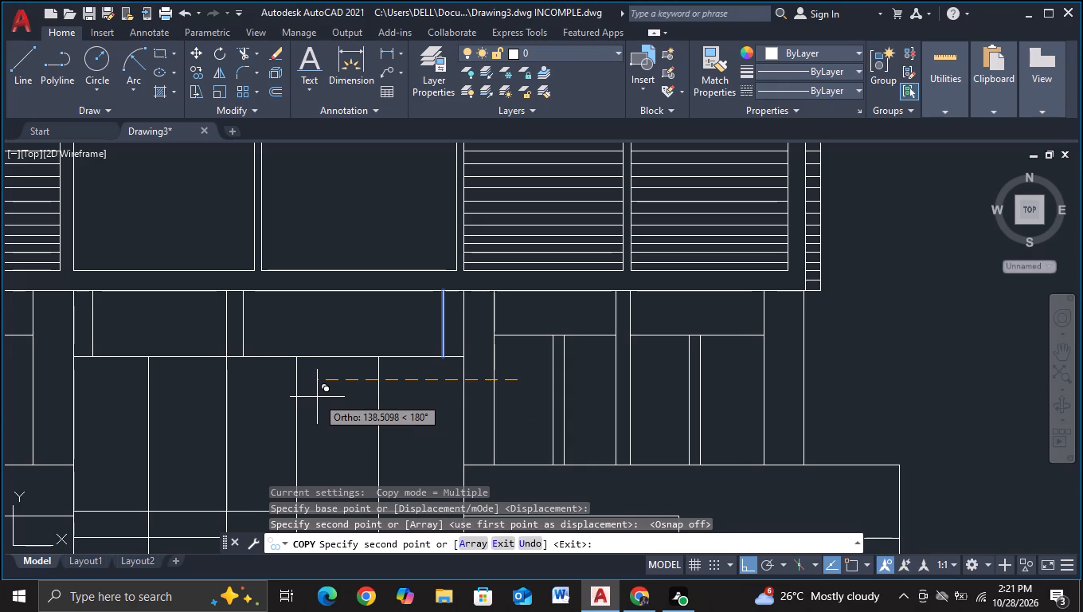
click(317, 397)
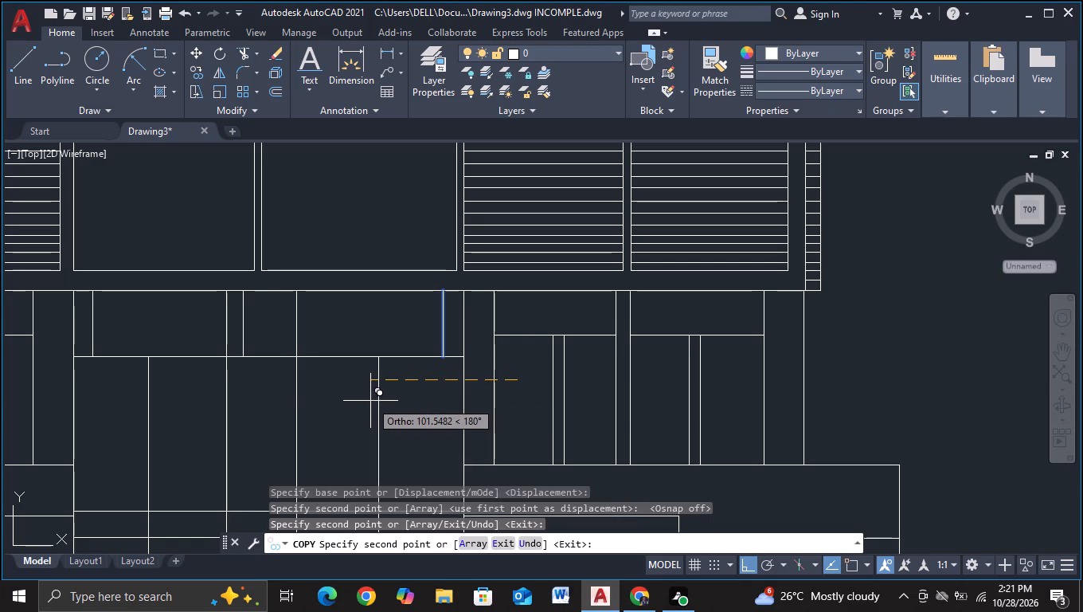
click(370, 401)
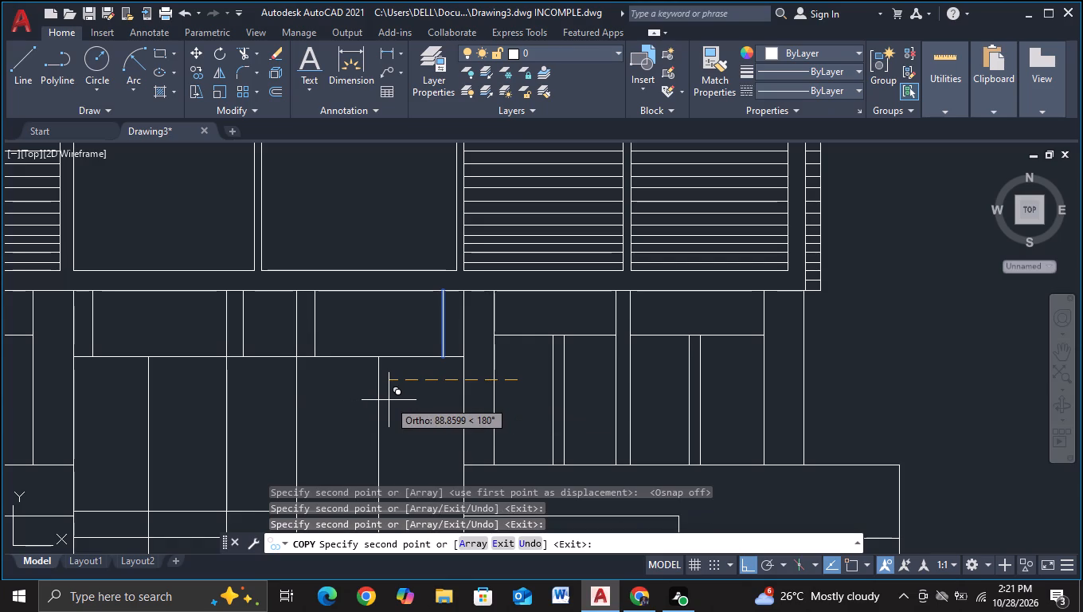
click(389, 400)
key(Escape)
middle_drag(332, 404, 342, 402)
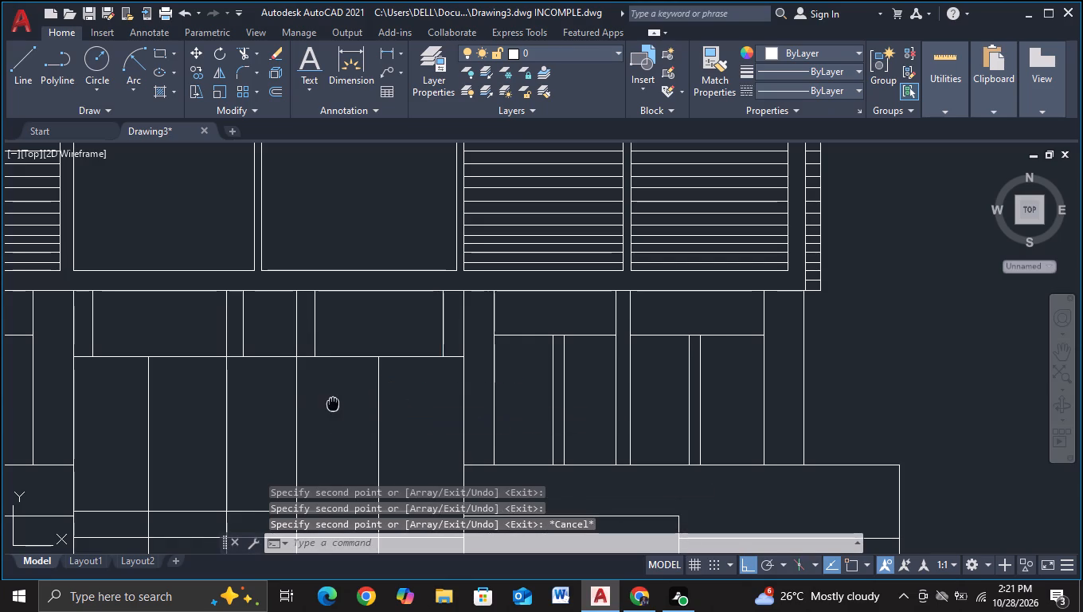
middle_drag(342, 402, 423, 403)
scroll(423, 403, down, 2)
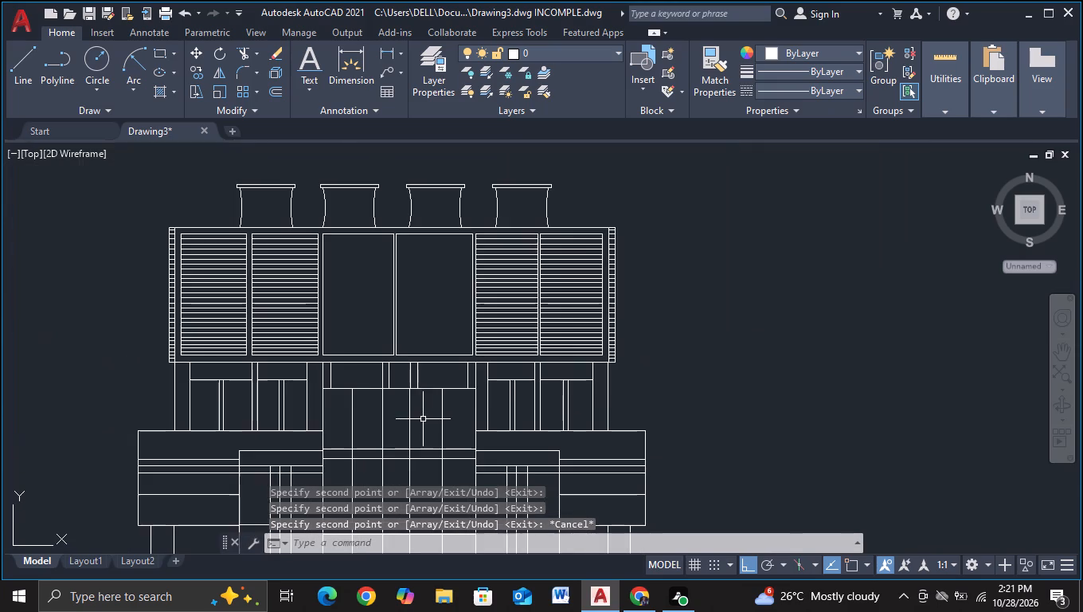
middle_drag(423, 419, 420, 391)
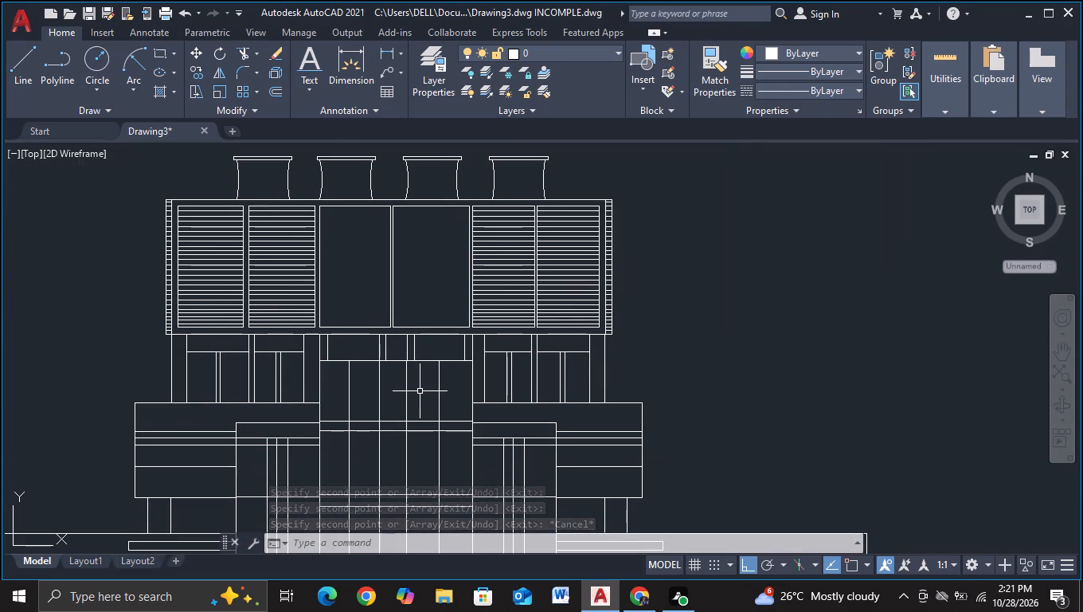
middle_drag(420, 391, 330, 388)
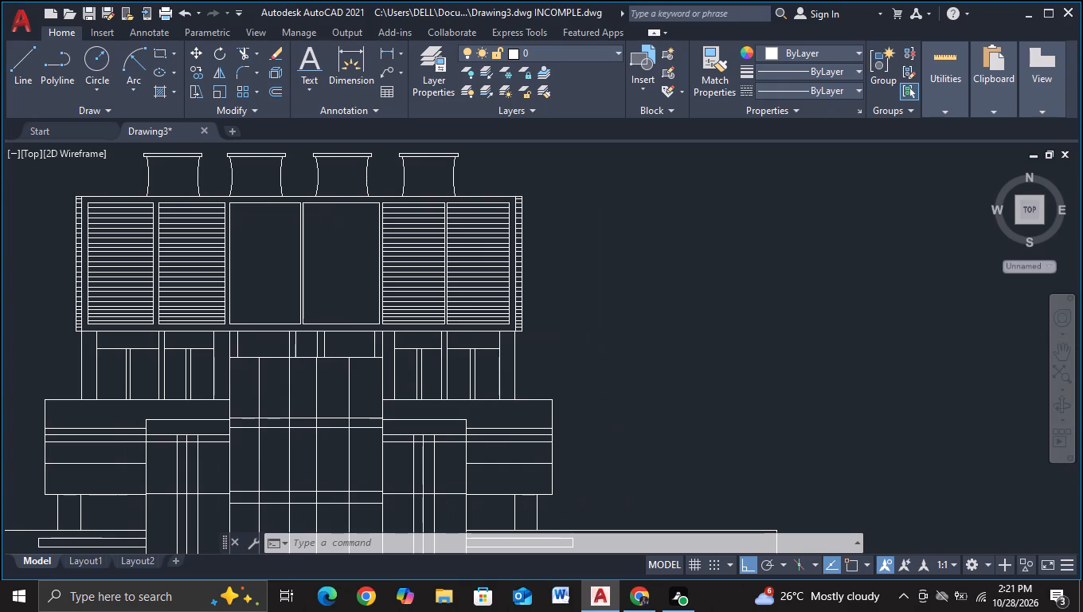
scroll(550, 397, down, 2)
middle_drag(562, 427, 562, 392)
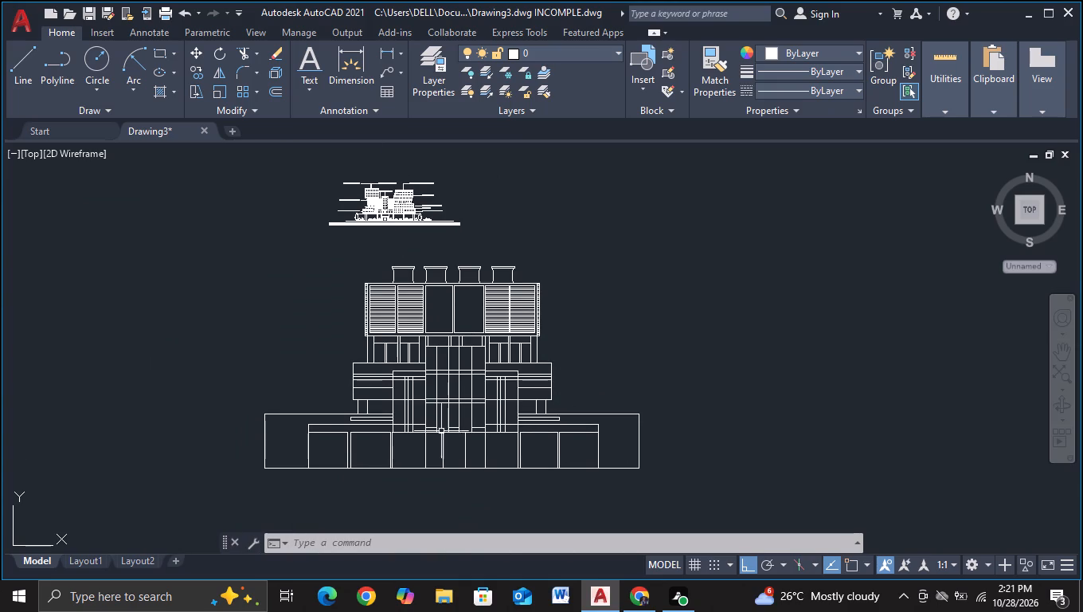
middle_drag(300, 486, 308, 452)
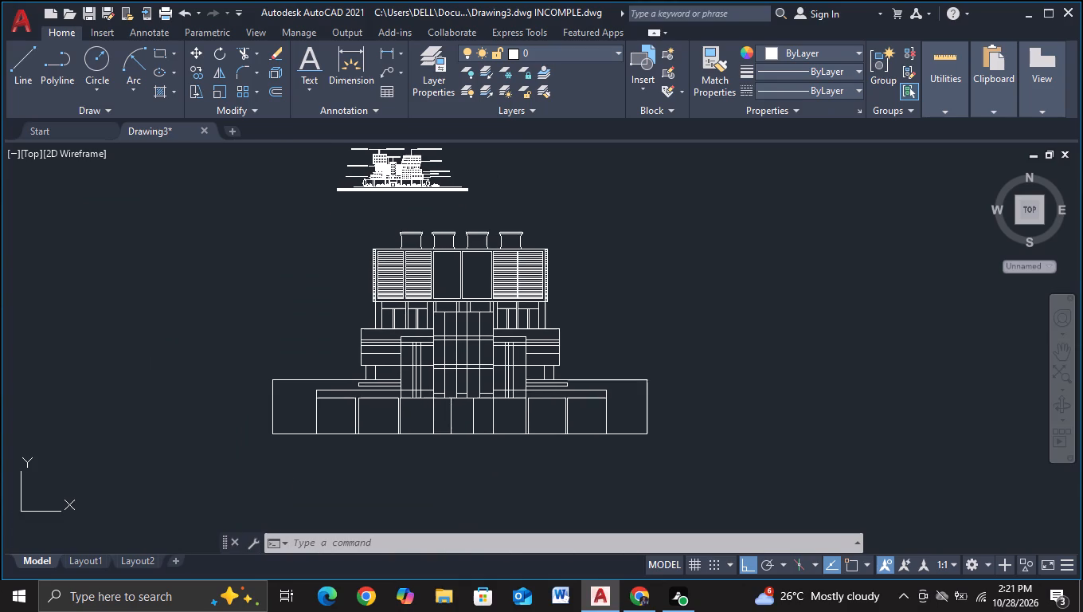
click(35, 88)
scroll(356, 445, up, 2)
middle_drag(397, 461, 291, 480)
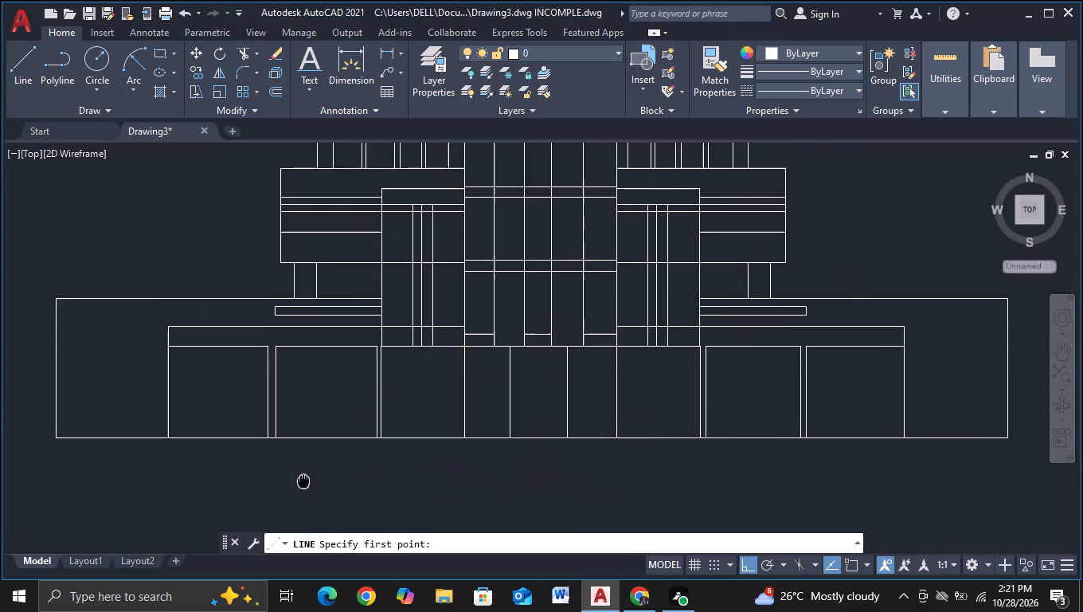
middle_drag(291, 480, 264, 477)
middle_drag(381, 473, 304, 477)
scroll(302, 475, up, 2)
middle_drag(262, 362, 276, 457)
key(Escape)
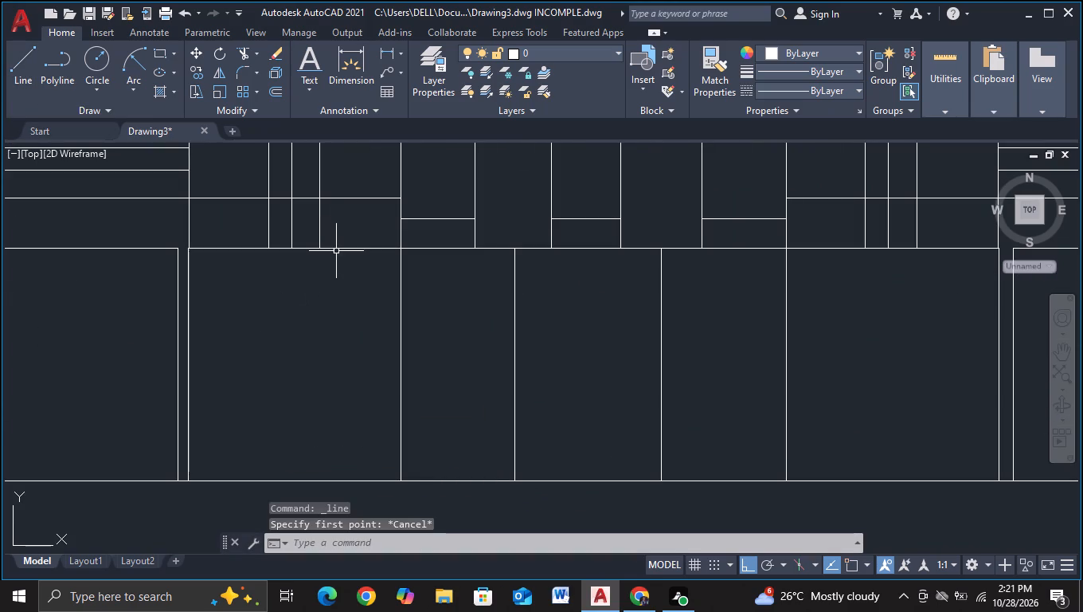
Copy the top line of the base bay just left of the central bays a short distance down inside the bay.
click(337, 249)
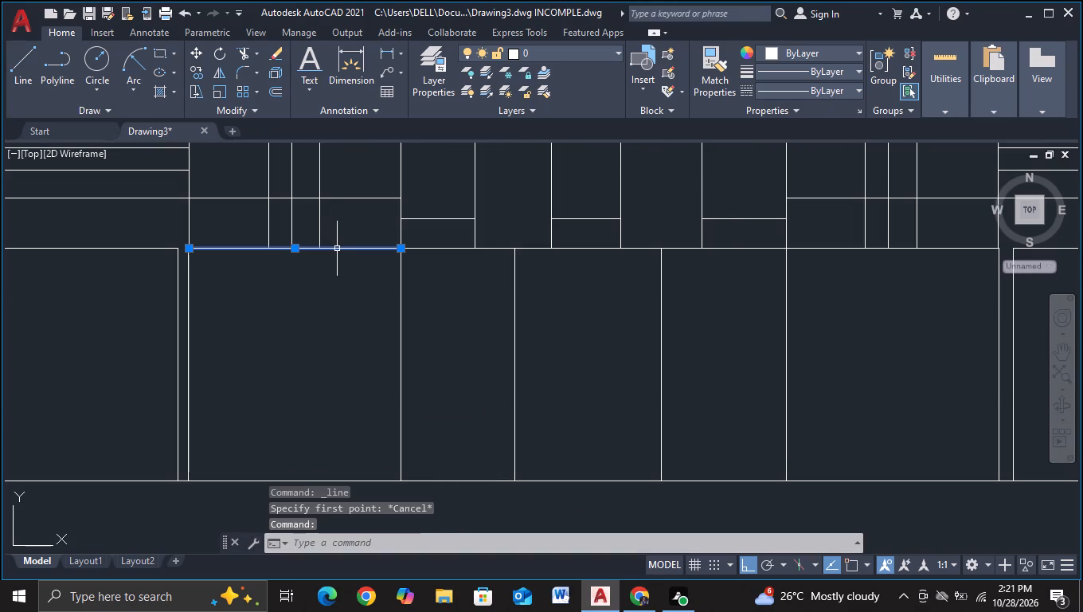
key(c)
click(373, 302)
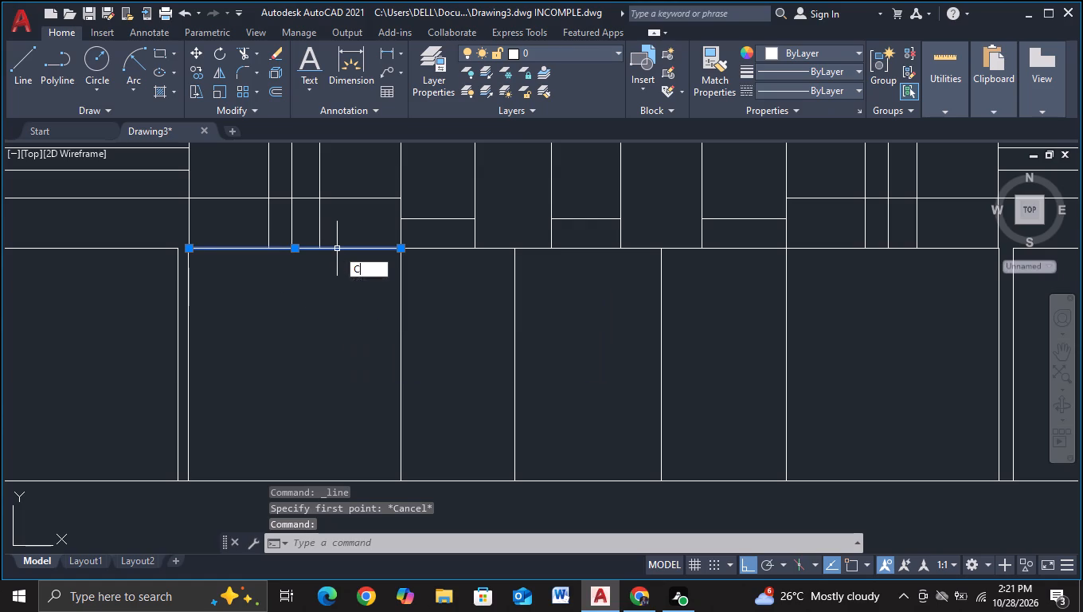
click(373, 354)
click(373, 374)
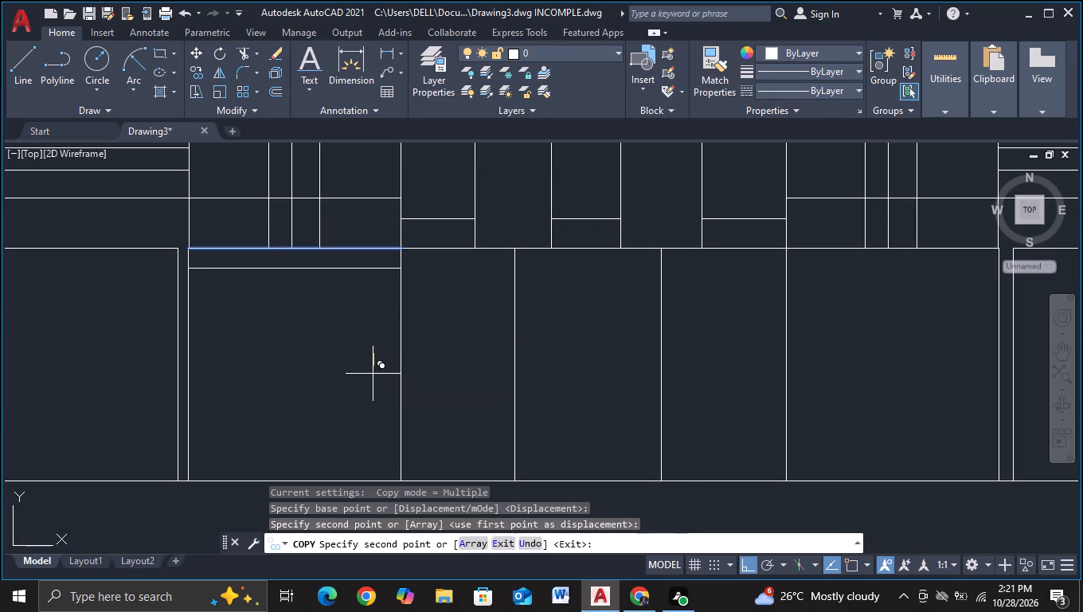
key(Escape)
Copy the right vertical edge of that base bay about 12 units to the left, inside the bay.
click(404, 359)
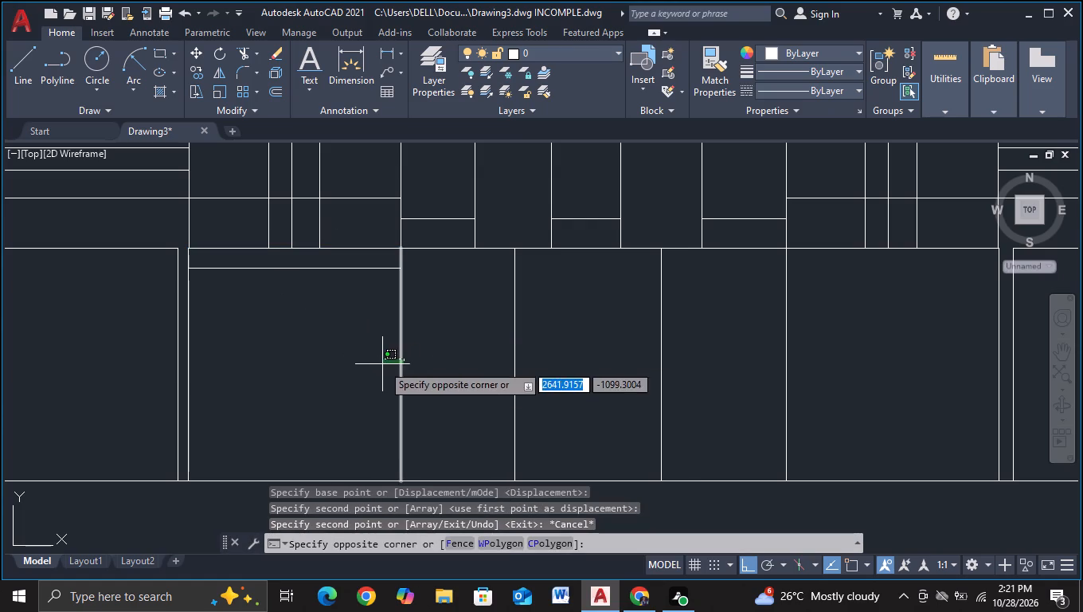
click(382, 364)
key(c)
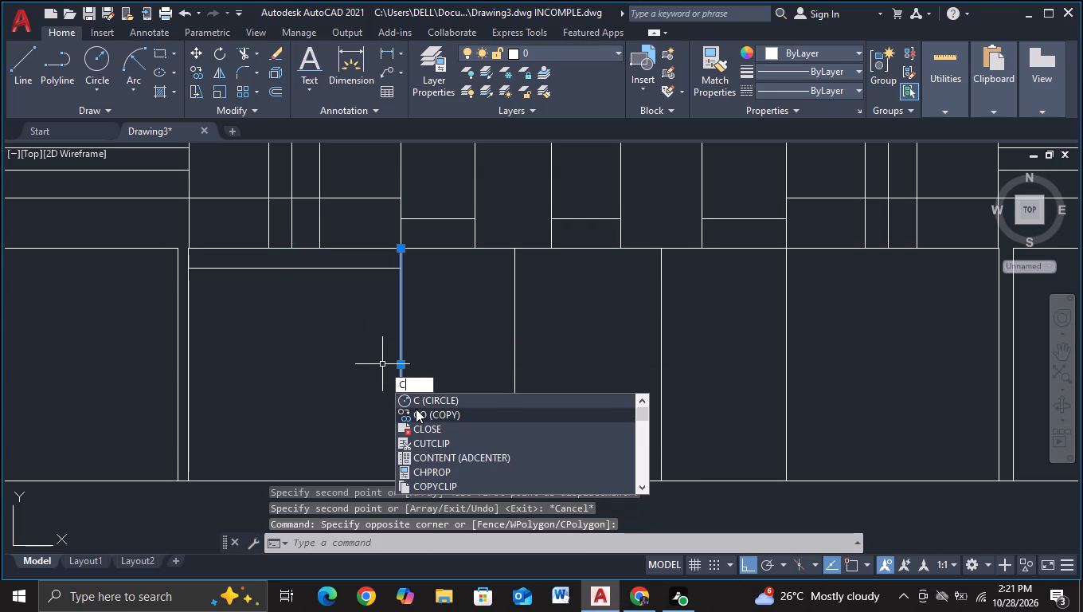
click(416, 409)
click(455, 399)
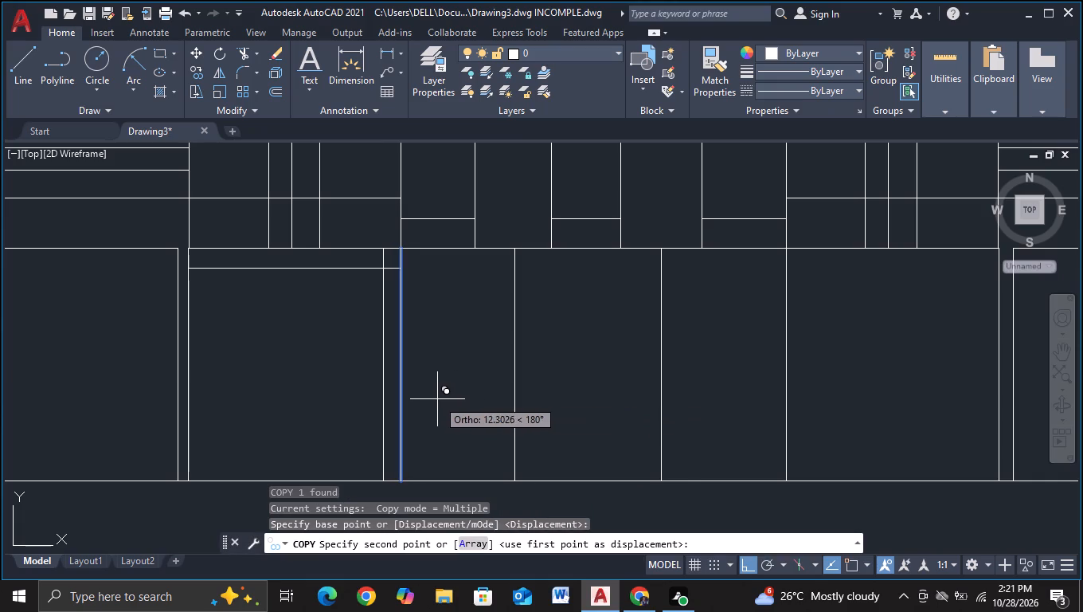
click(436, 399)
key(Escape)
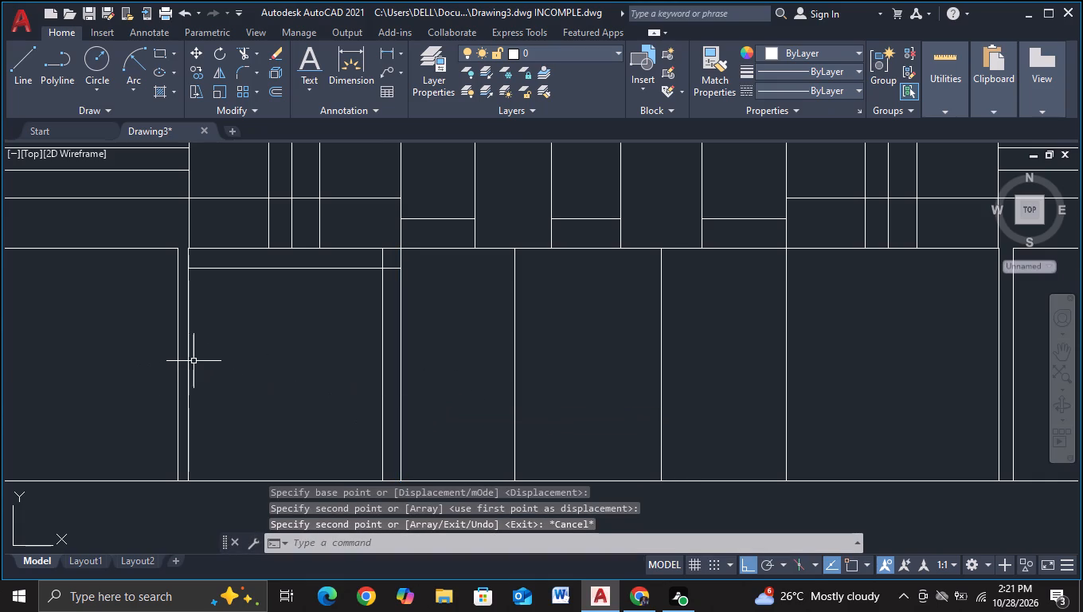
Copy the left vertical edge of that base bay a short distance to the right, just inside the bay.
click(188, 363)
key(c)
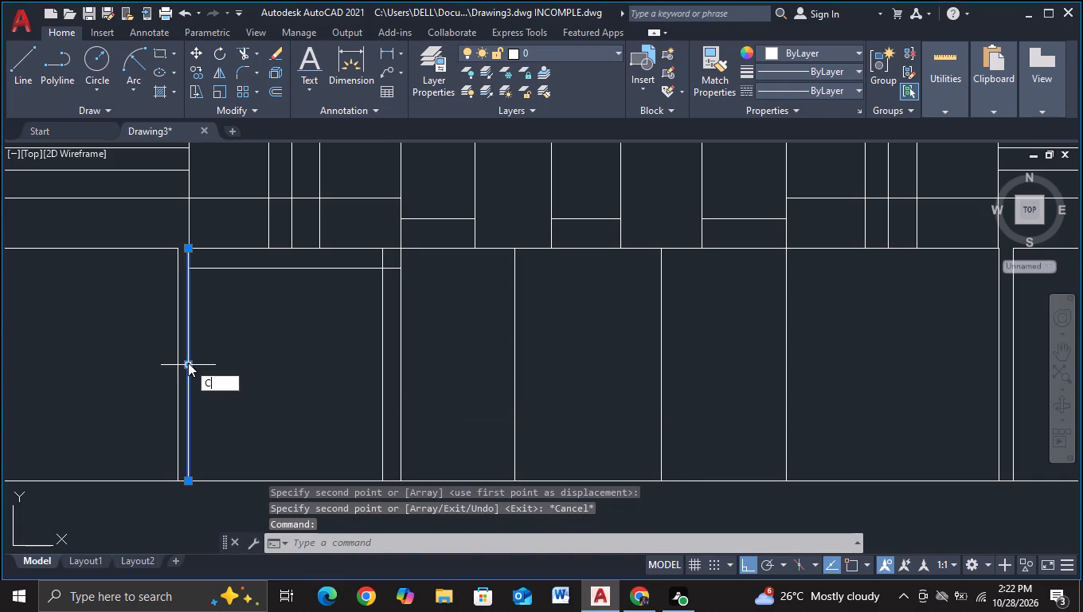
double_click(249, 409)
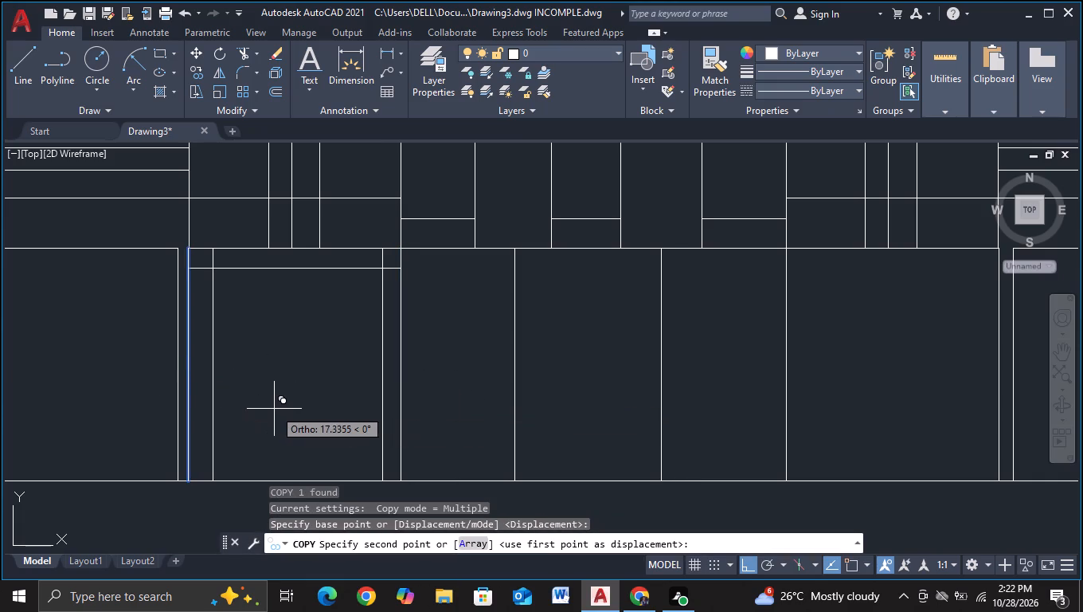
click(269, 410)
key(Escape)
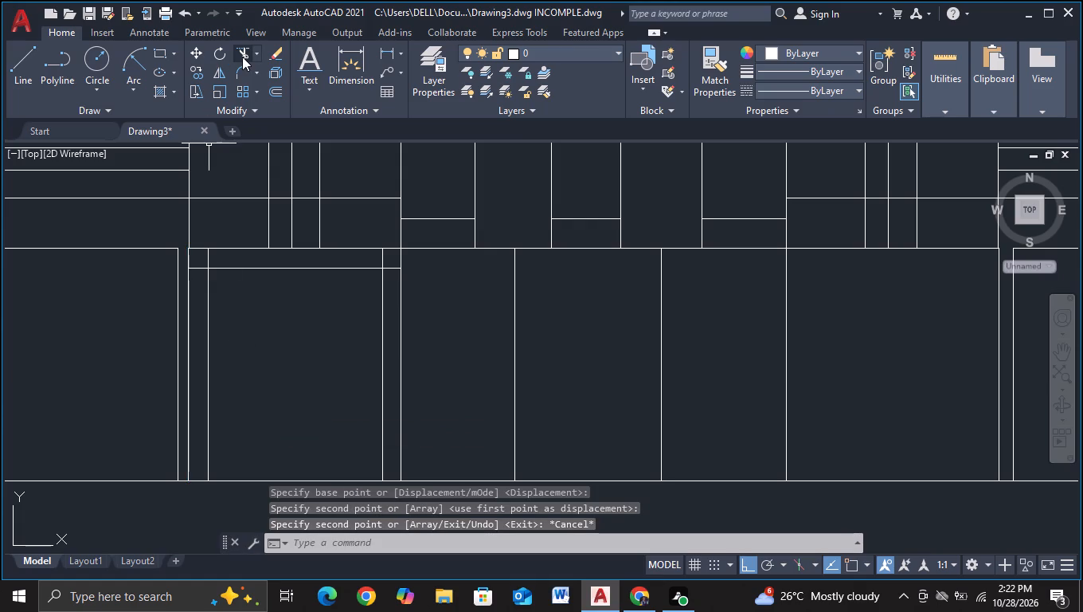
Trim the overhanging line ends at both top corners of the inner frame in the base bay.
click(242, 55)
click(202, 275)
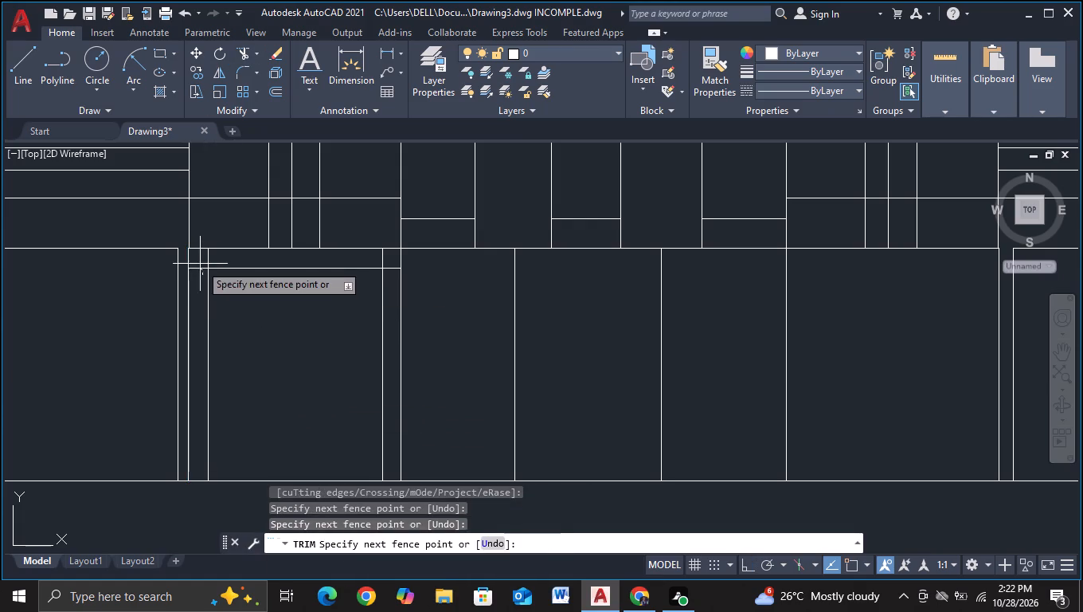
click(200, 264)
click(201, 260)
click(239, 265)
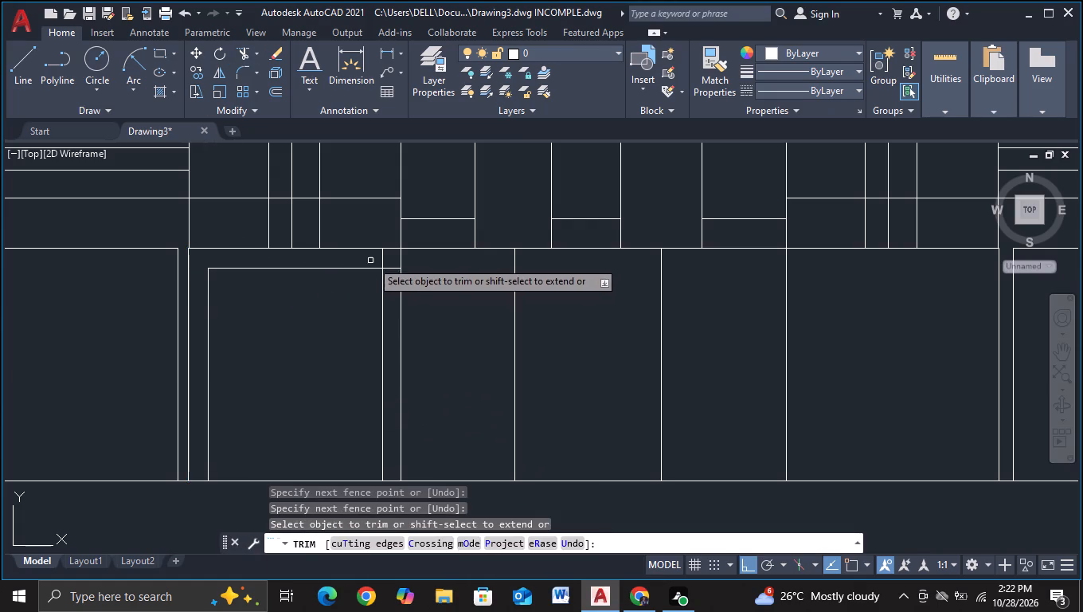
click(376, 258)
click(397, 262)
click(391, 256)
click(394, 300)
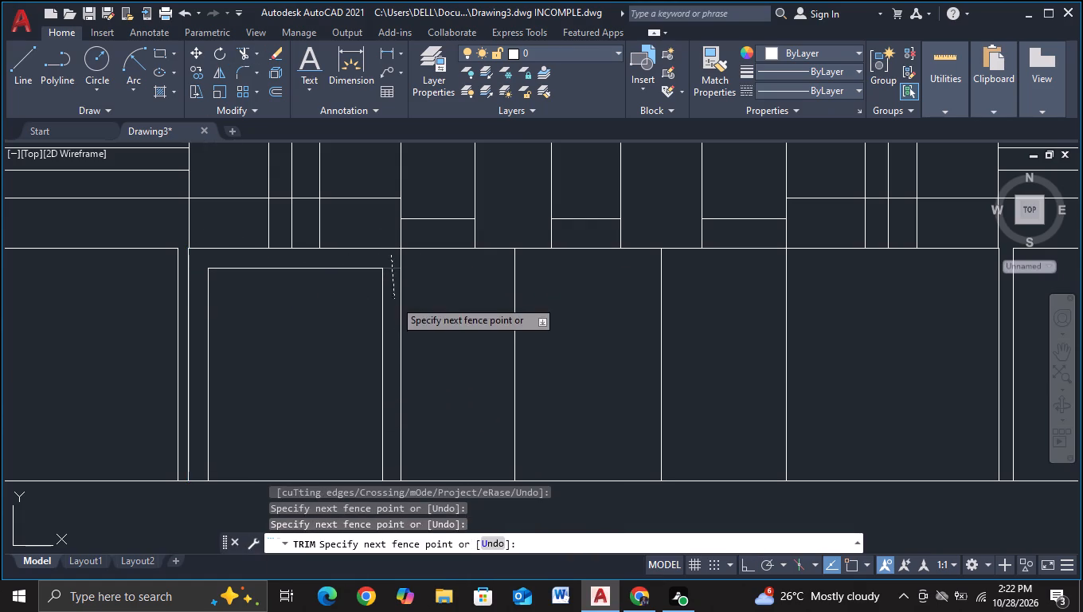
key(Escape)
Copy the inner frame's top line repeatedly downward as louvre lines about 6 units apart, filling roughly the upper two-thirds of the base bay.
click(328, 270)
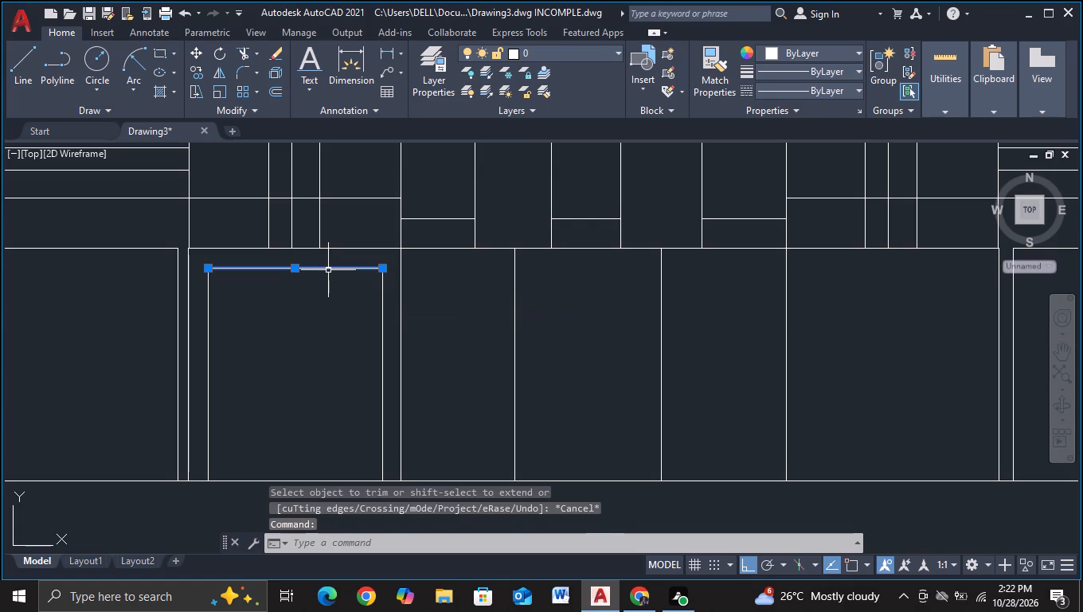
key(c)
click(357, 319)
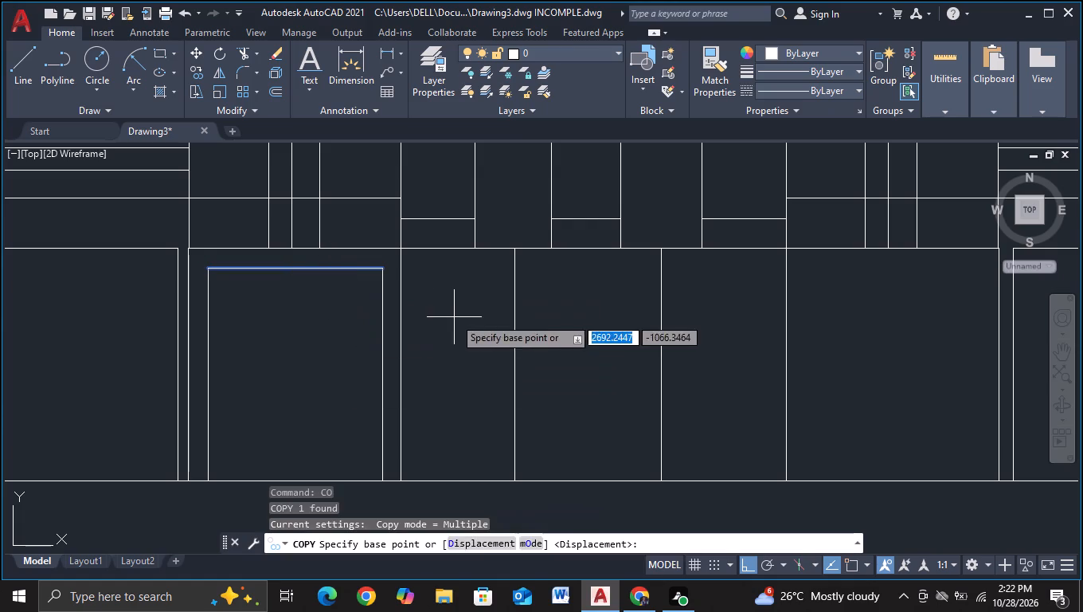
click(454, 317)
click(456, 327)
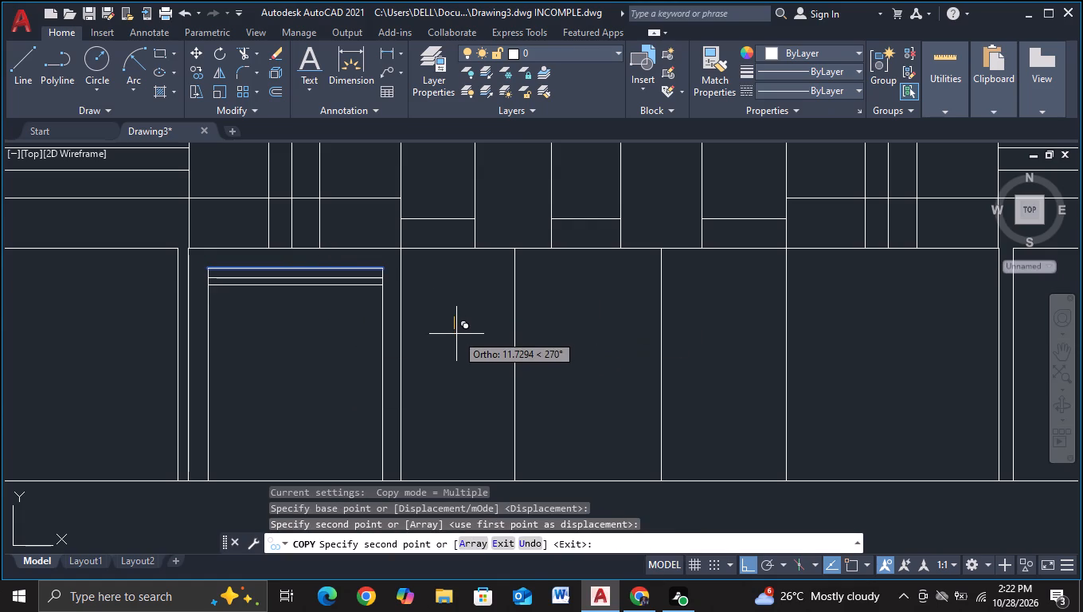
click(456, 335)
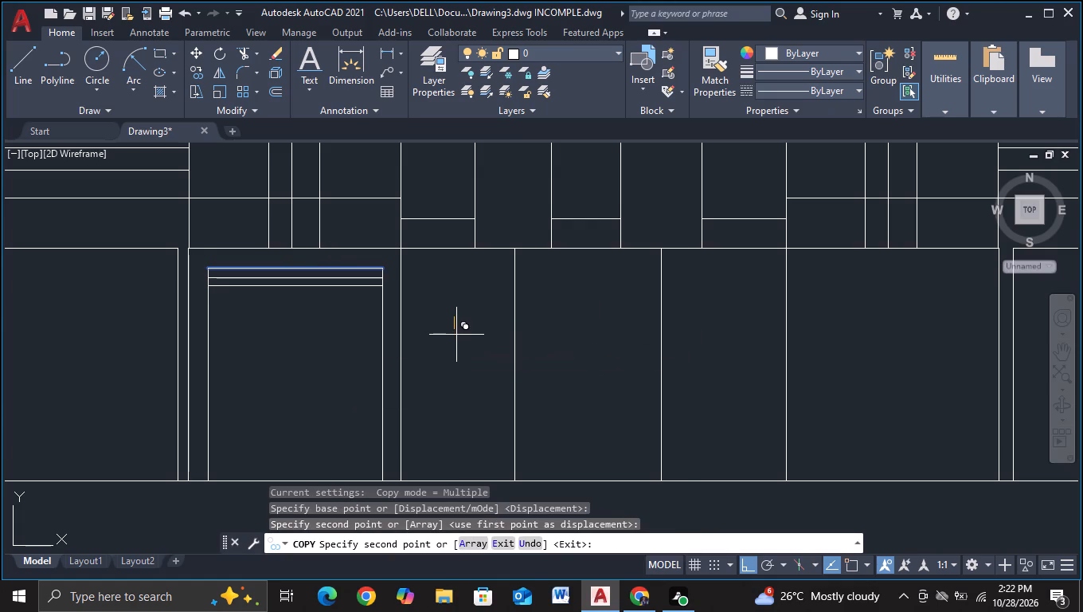
click(456, 342)
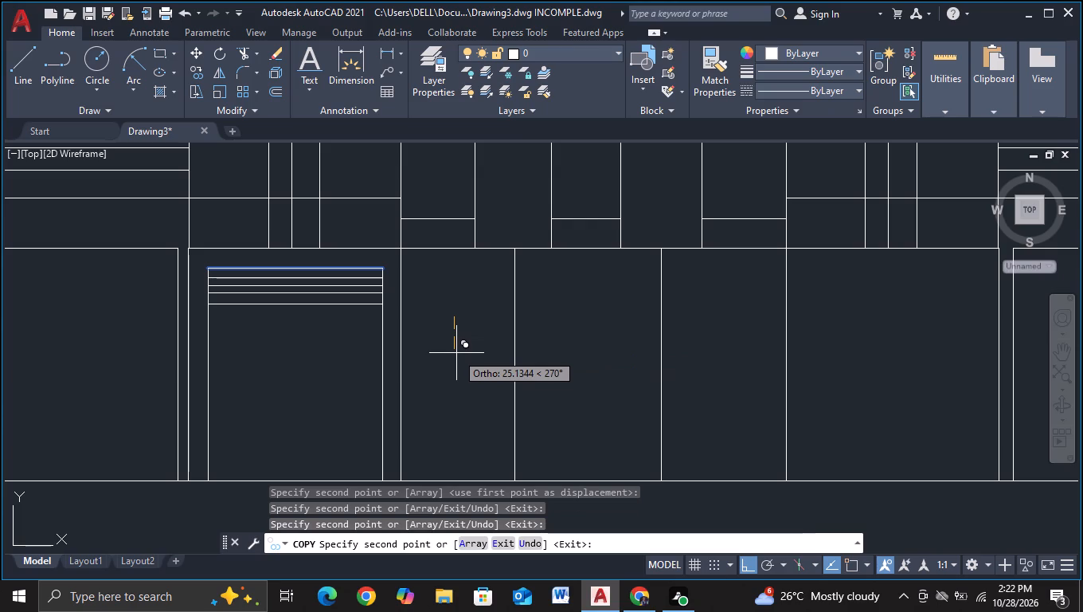
click(456, 350)
click(458, 358)
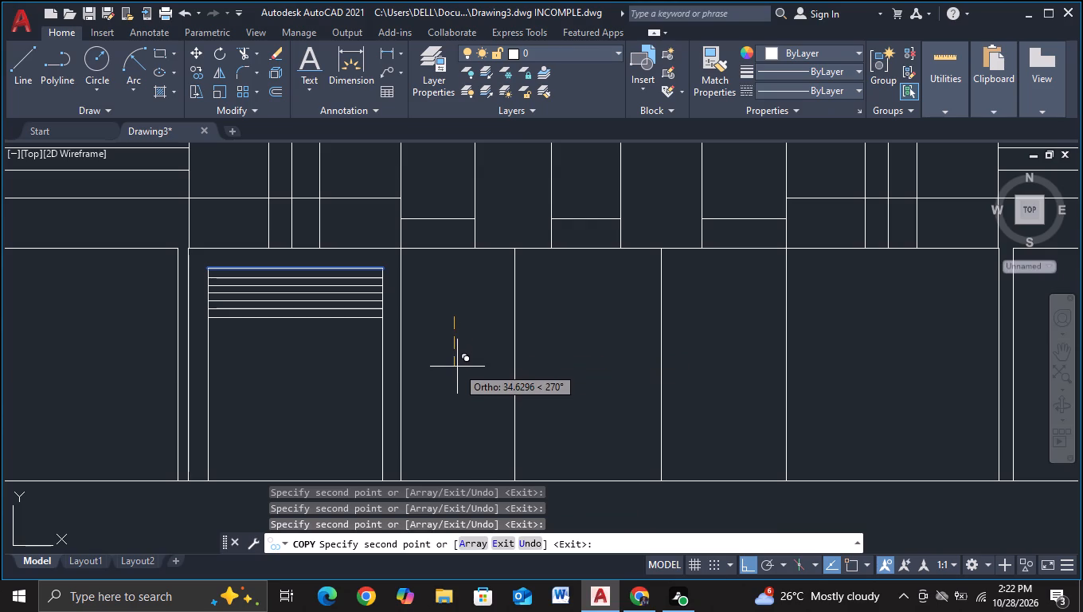
click(457, 367)
click(457, 375)
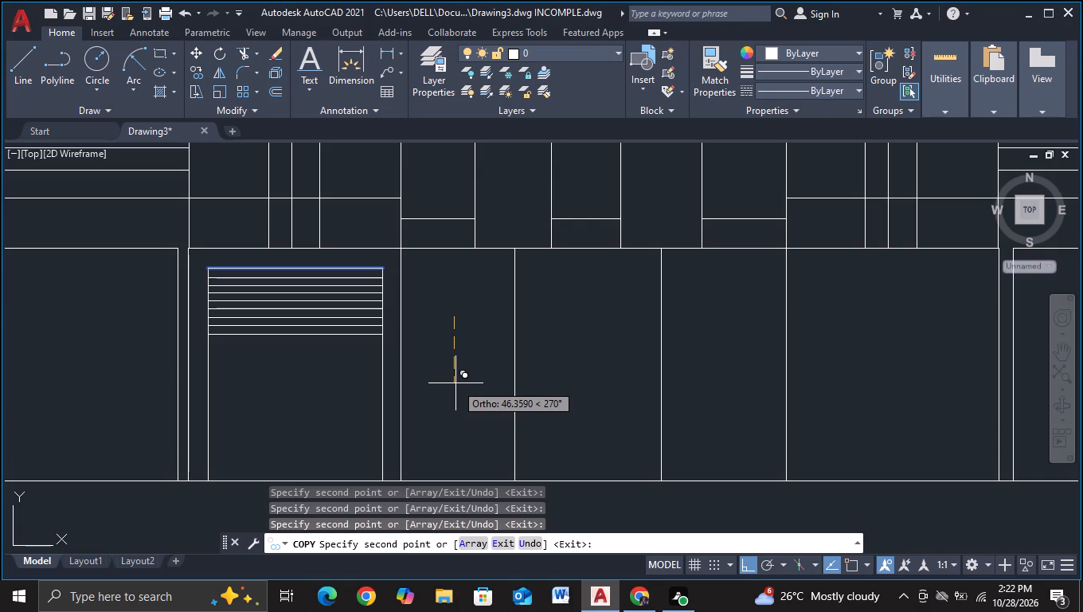
drag(455, 383, 455, 391)
click(455, 391)
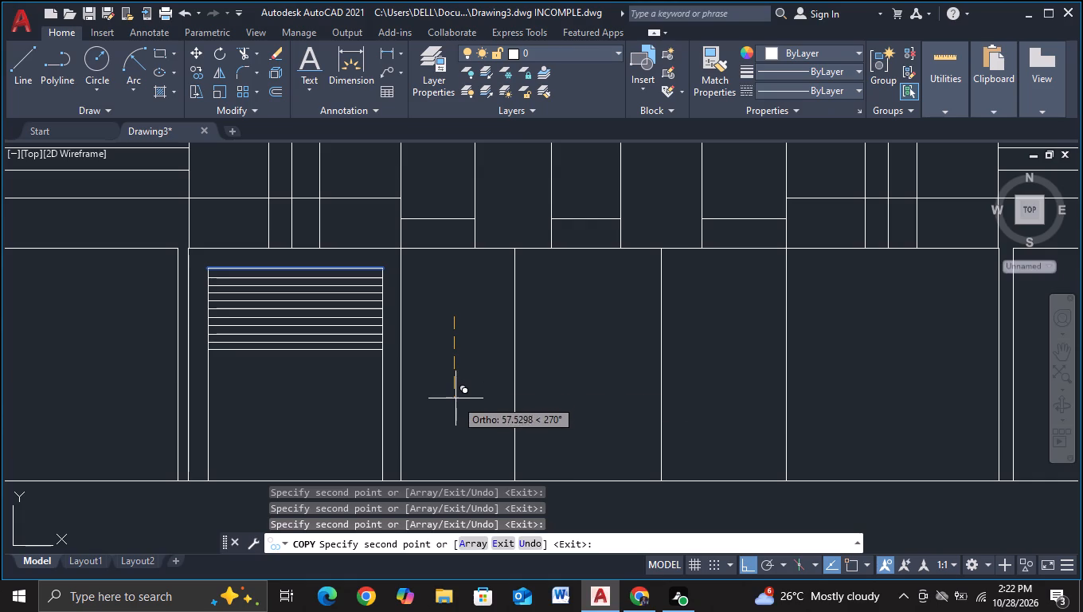
click(455, 400)
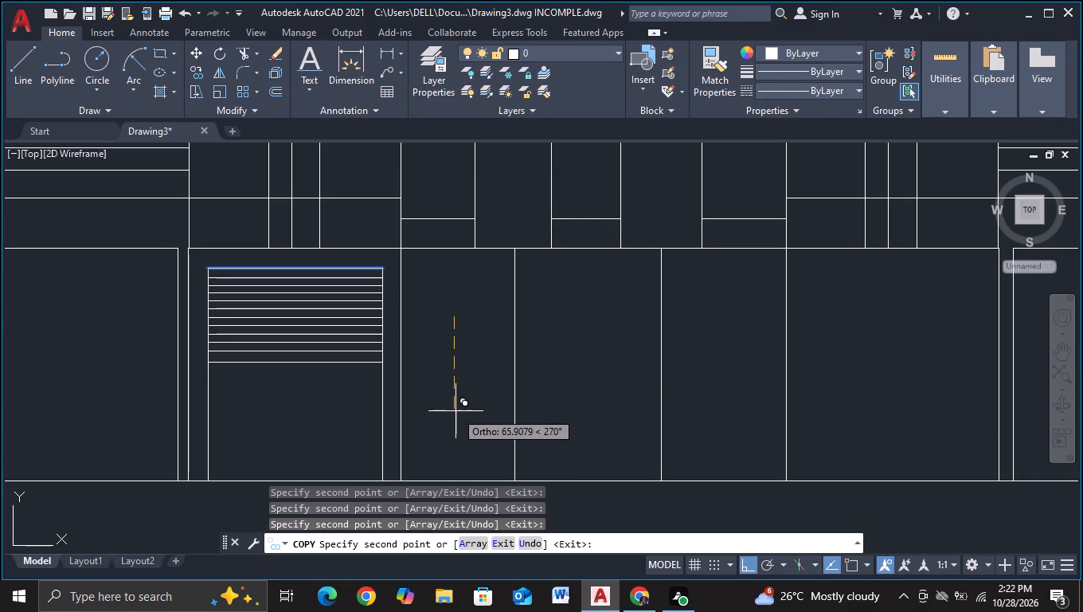
click(456, 408)
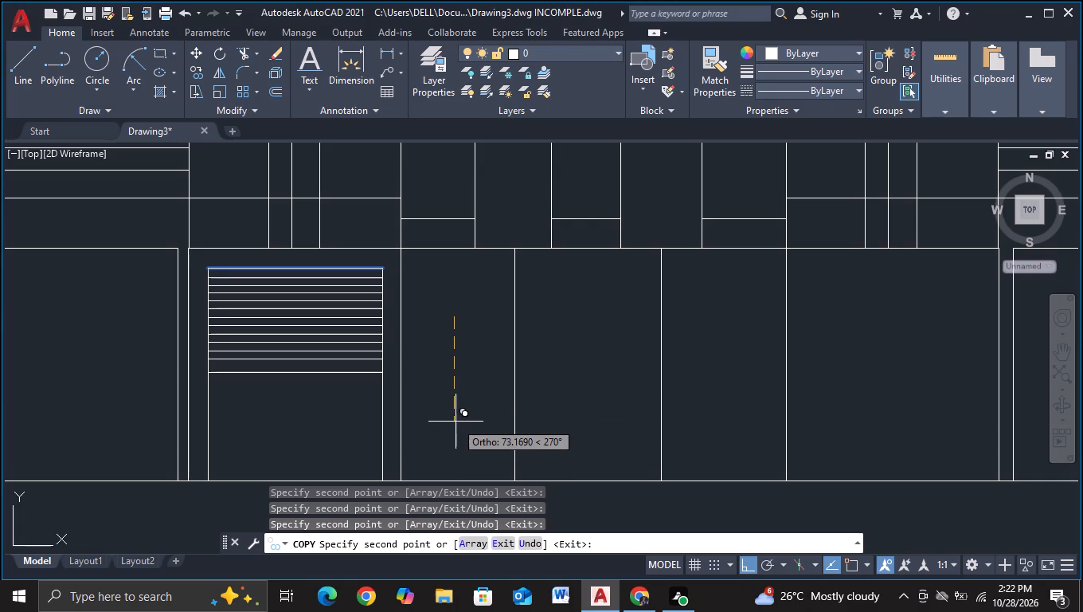
click(456, 417)
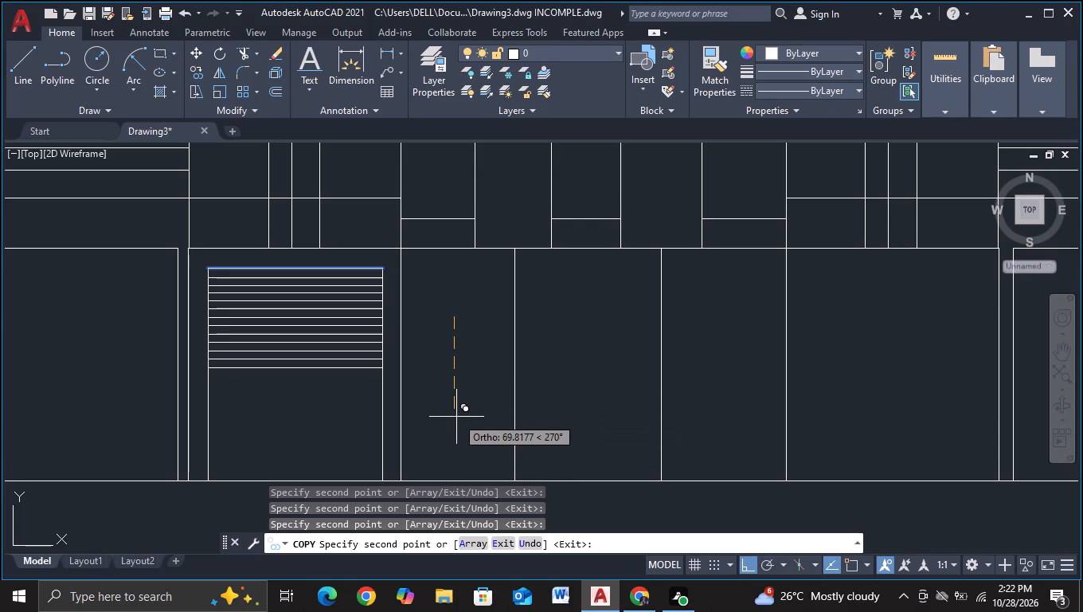
click(456, 426)
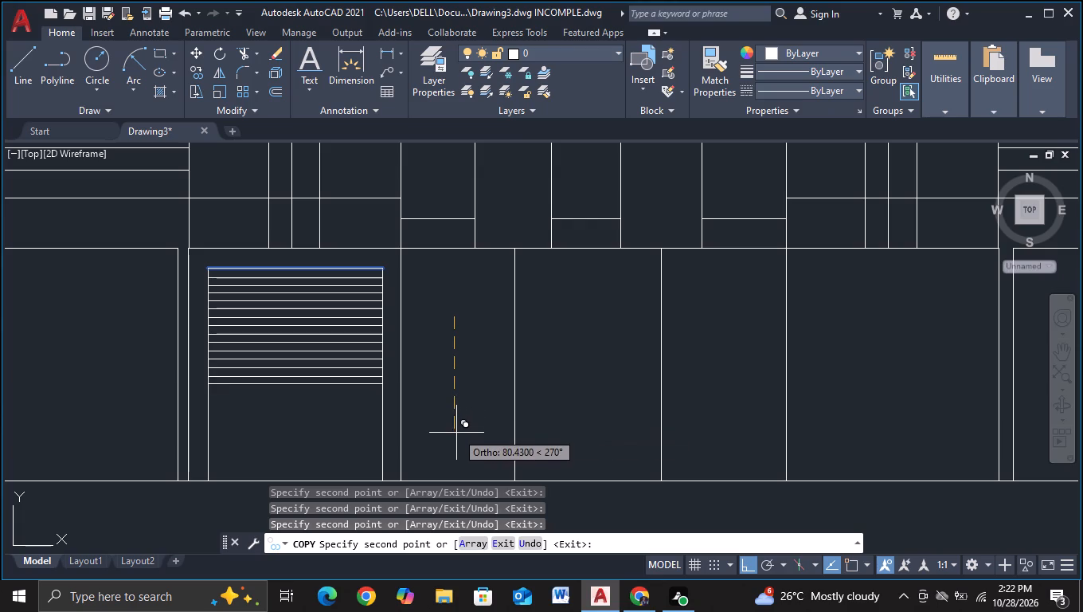
click(456, 433)
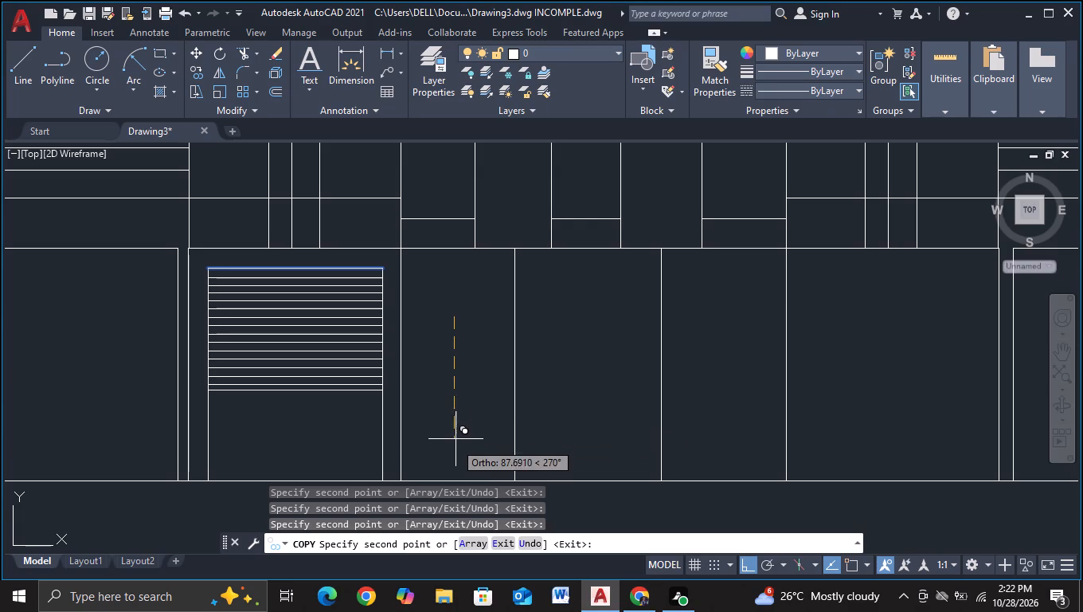
click(453, 442)
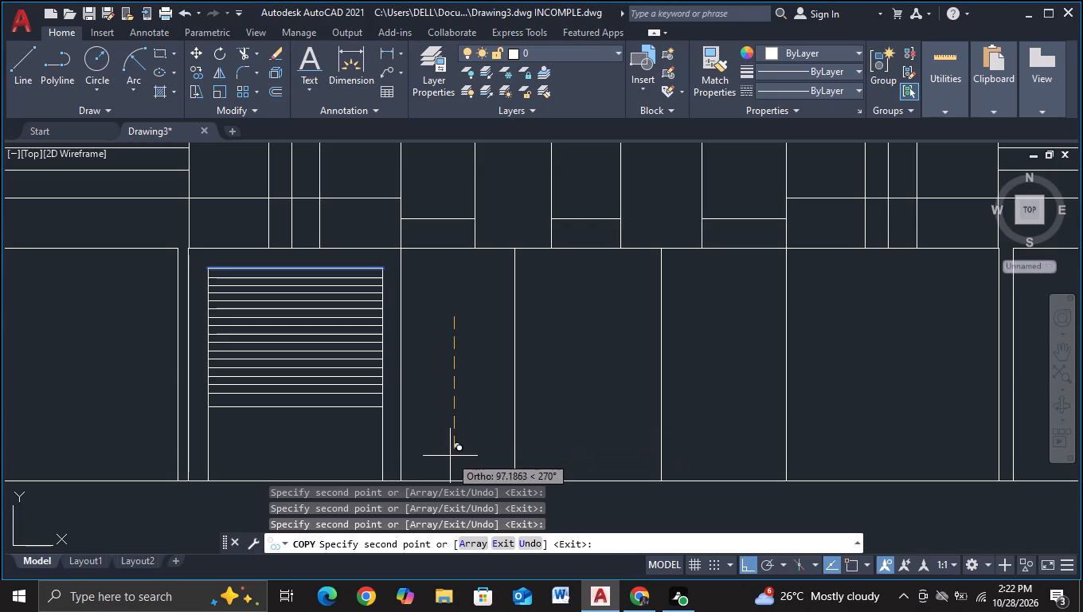
click(451, 450)
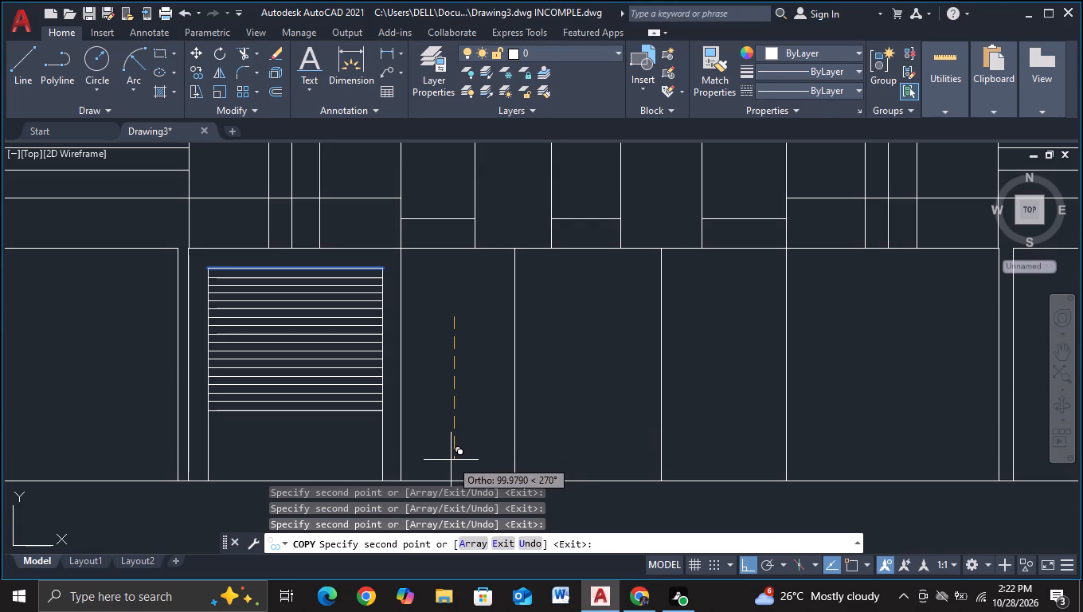
click(451, 458)
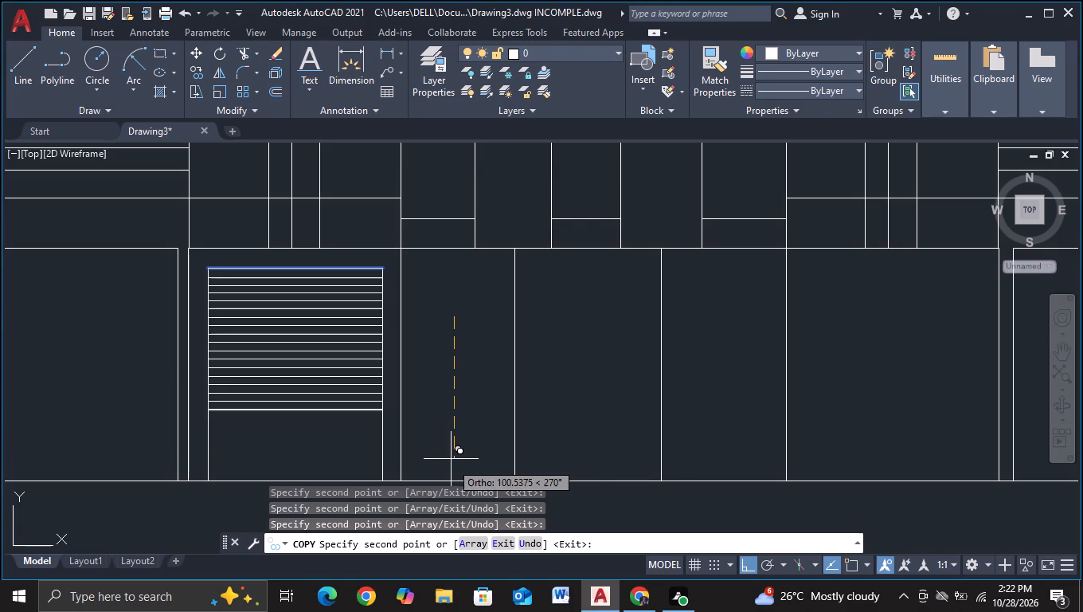
Continue the louvre line copies down to the ground line of the base bay, with closer spacing of about 4 units.
middle_drag(451, 463, 448, 379)
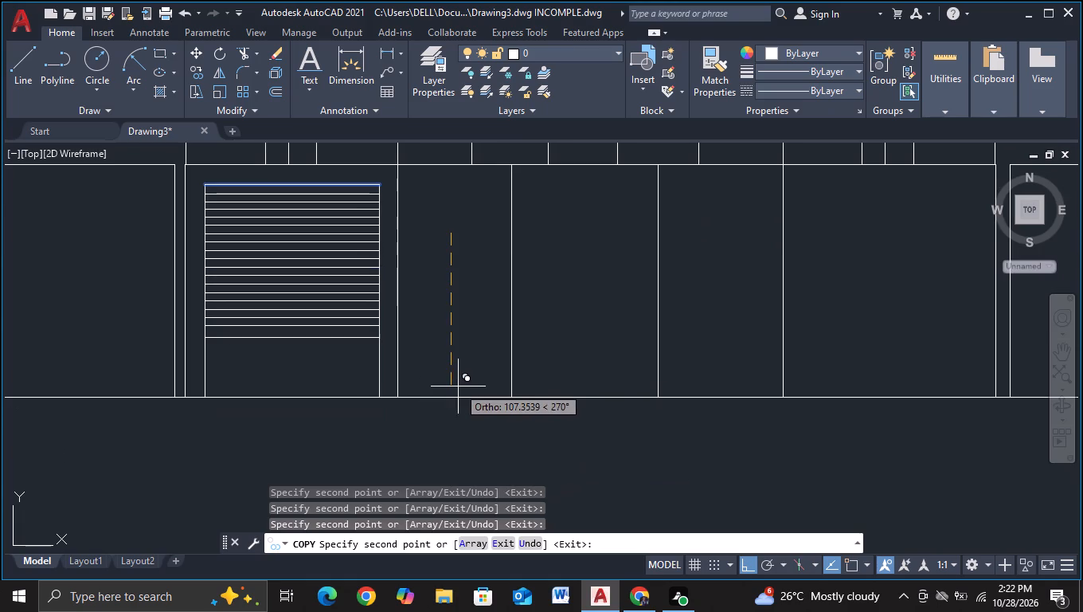
click(457, 383)
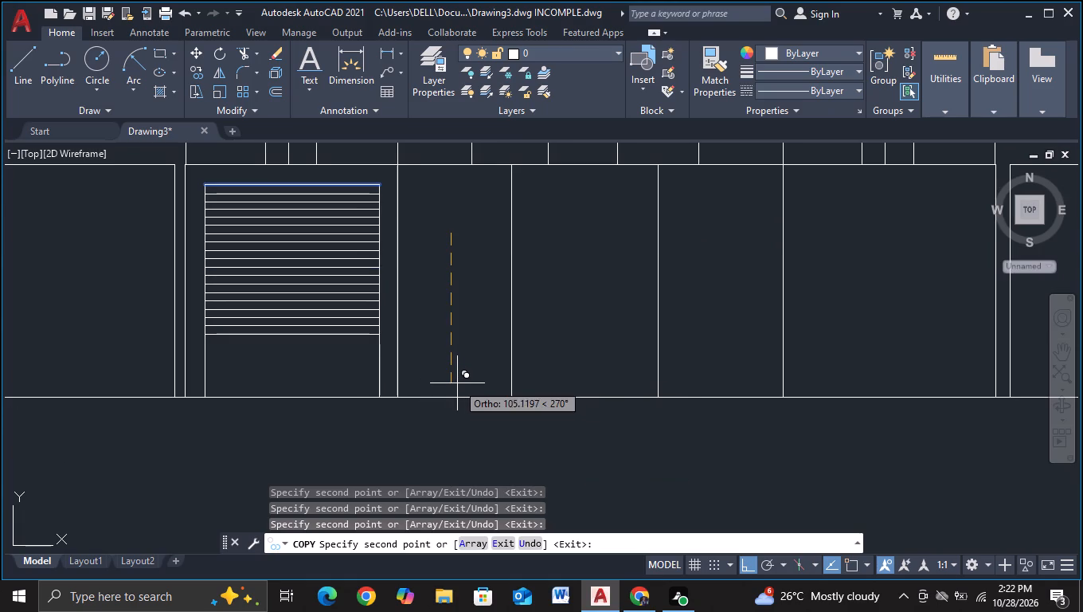
click(457, 393)
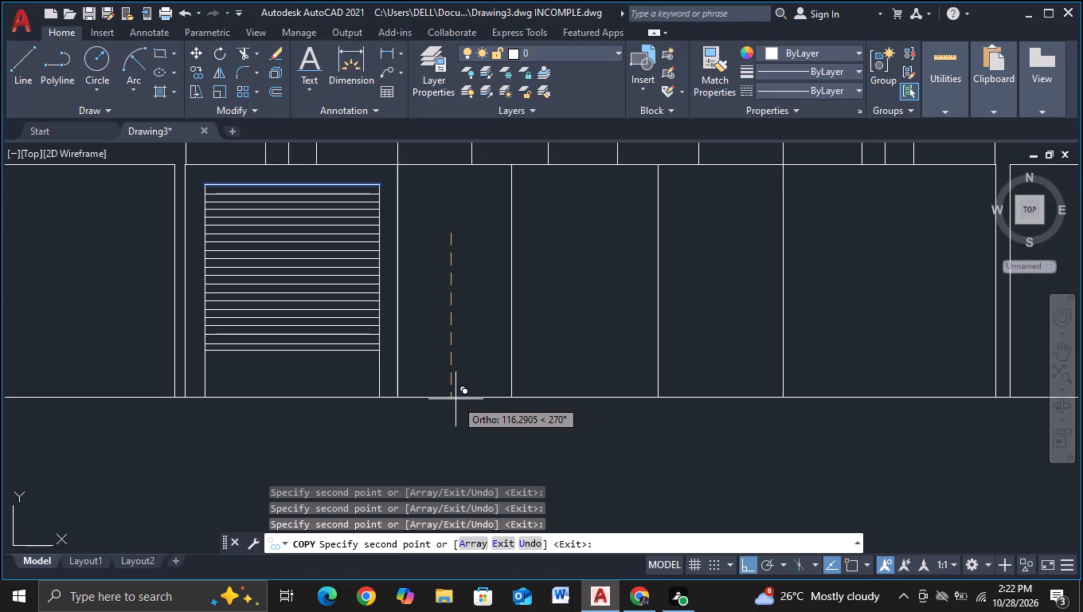
click(455, 399)
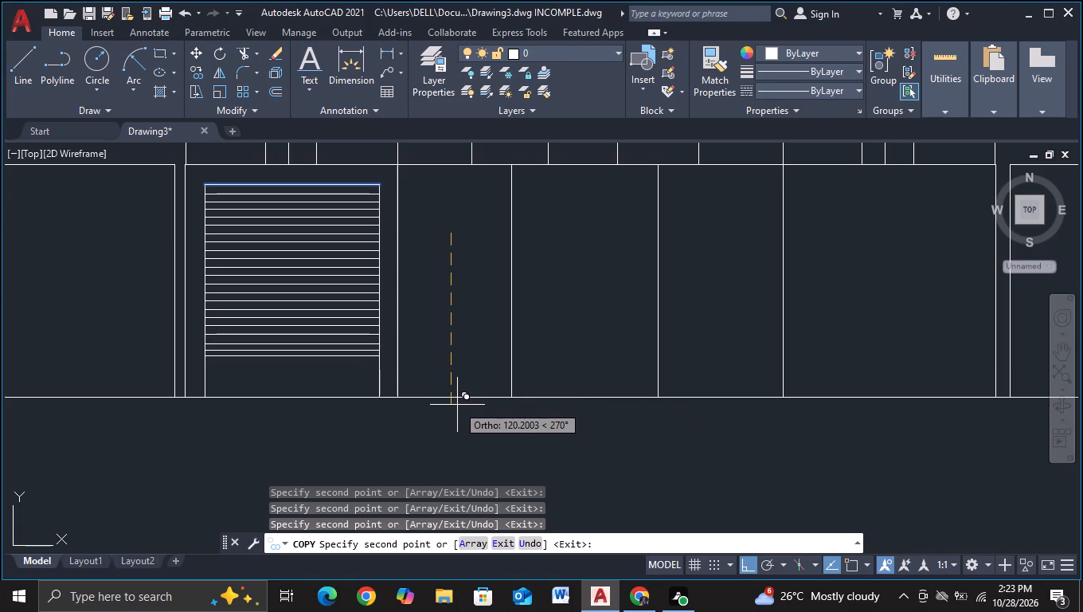
click(457, 406)
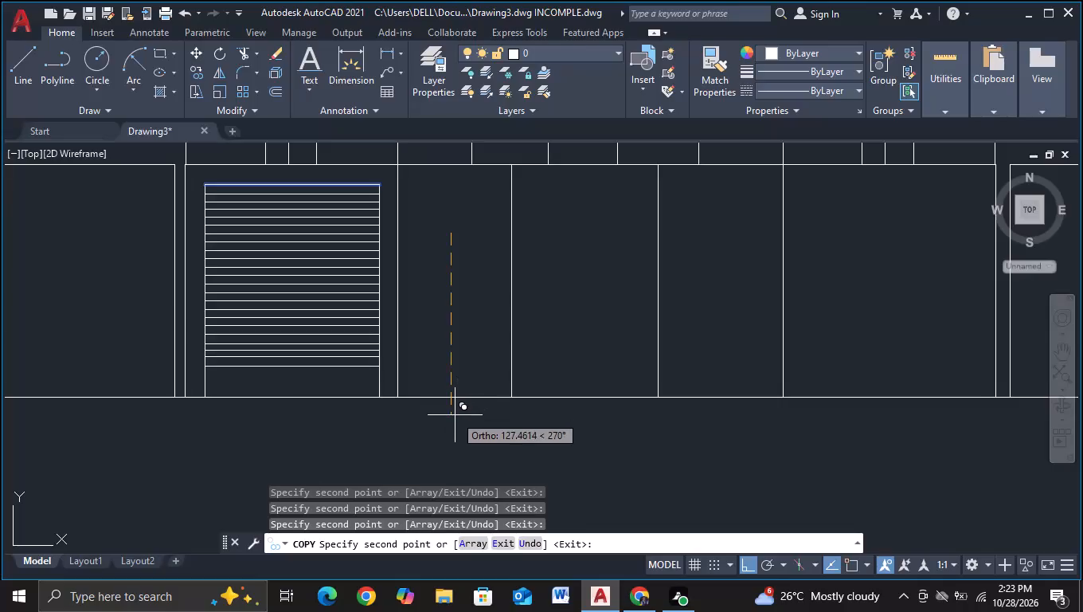
click(455, 412)
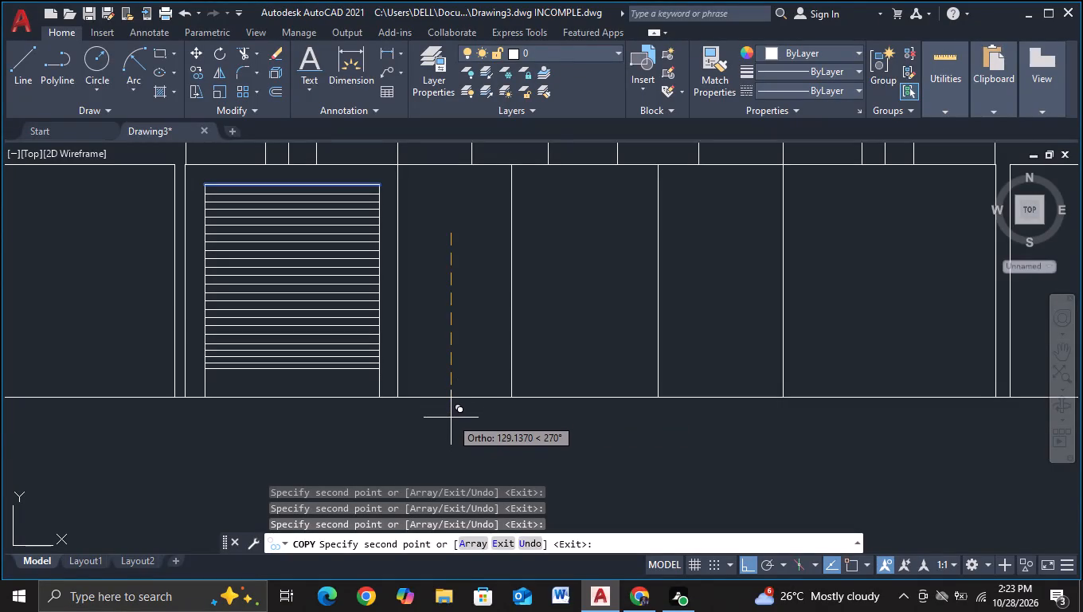
click(451, 418)
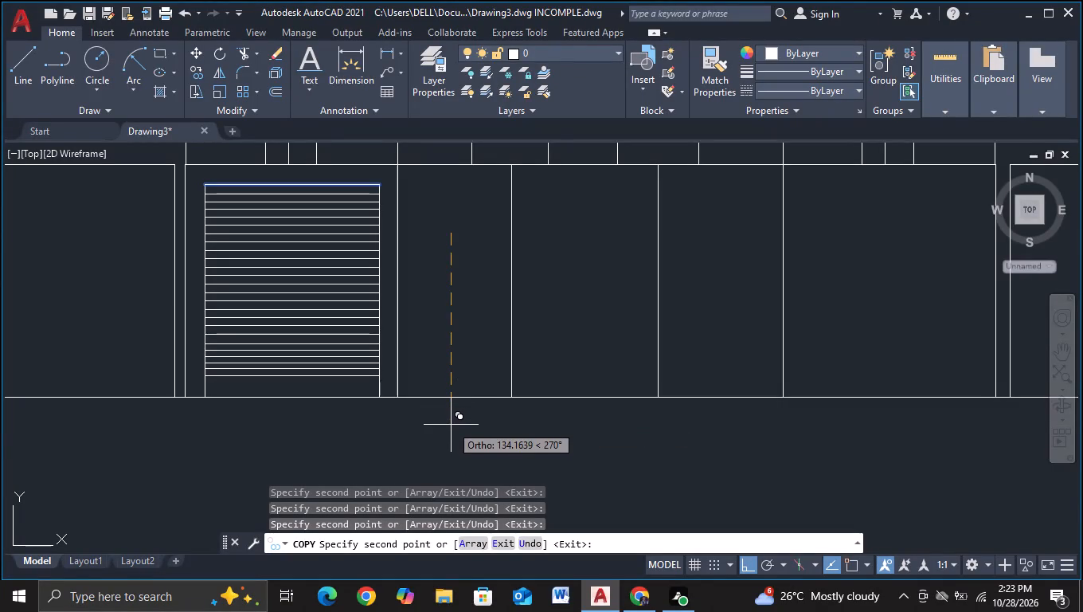
click(451, 423)
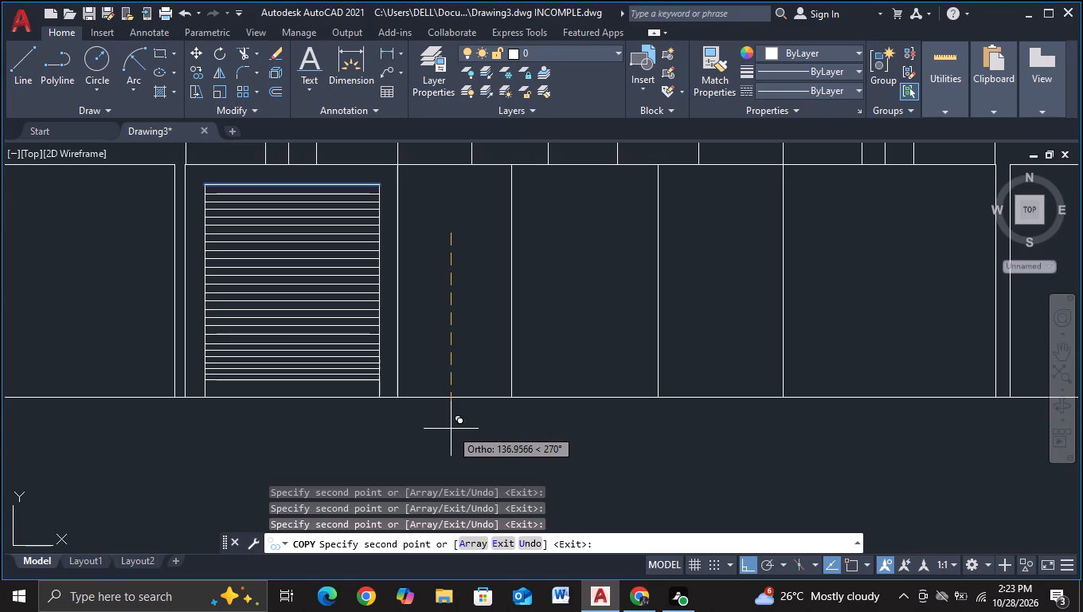
click(451, 429)
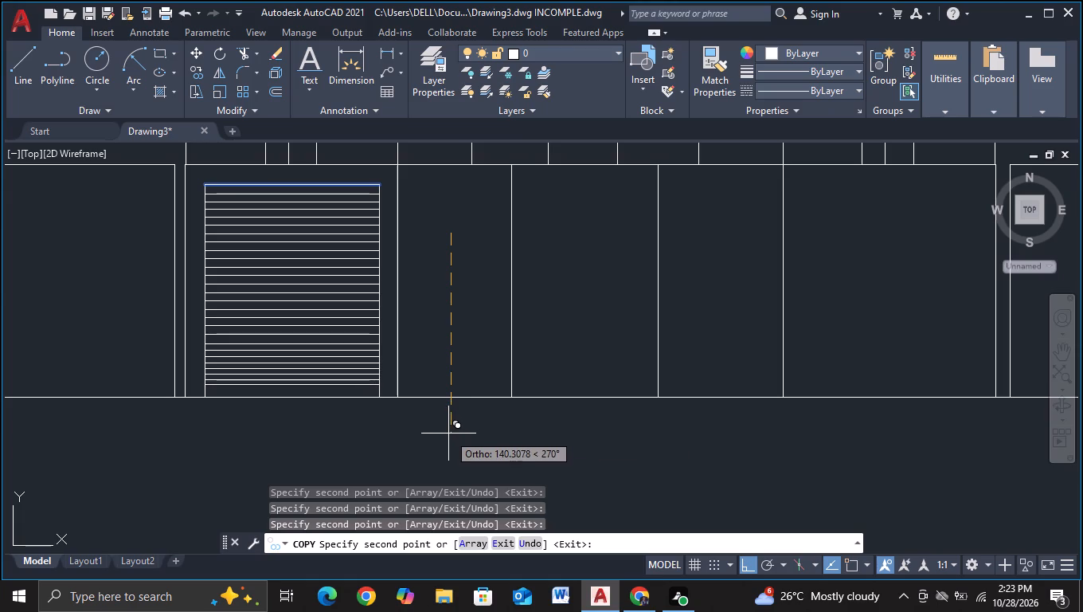
click(448, 433)
click(448, 440)
key(Escape)
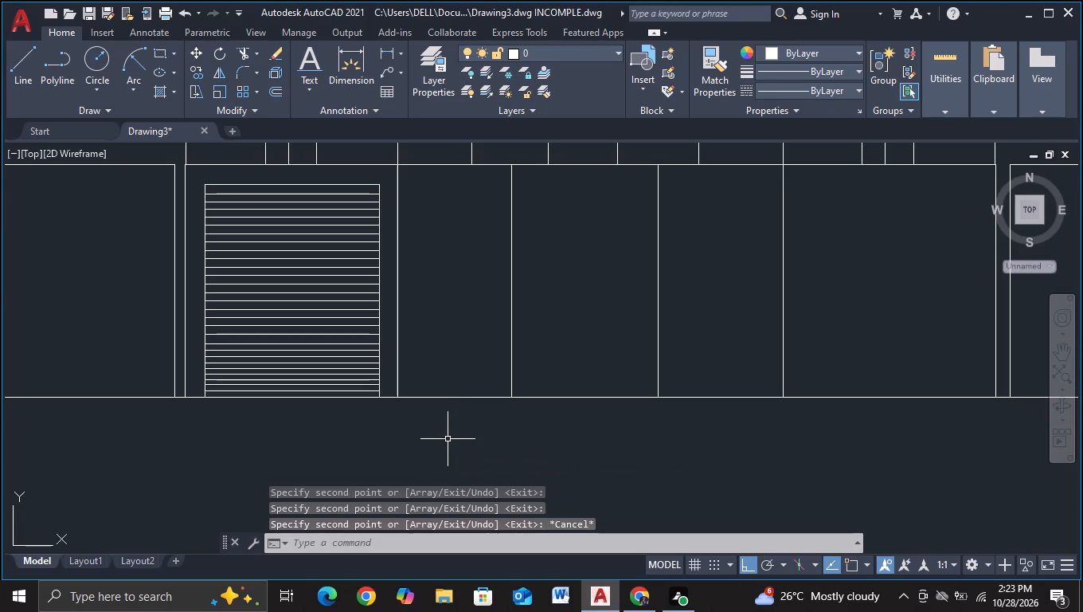
Copy a louvre line in the lower half upward three times into the wider gaps above it, the first about 3 units up.
scroll(350, 347, up, 1)
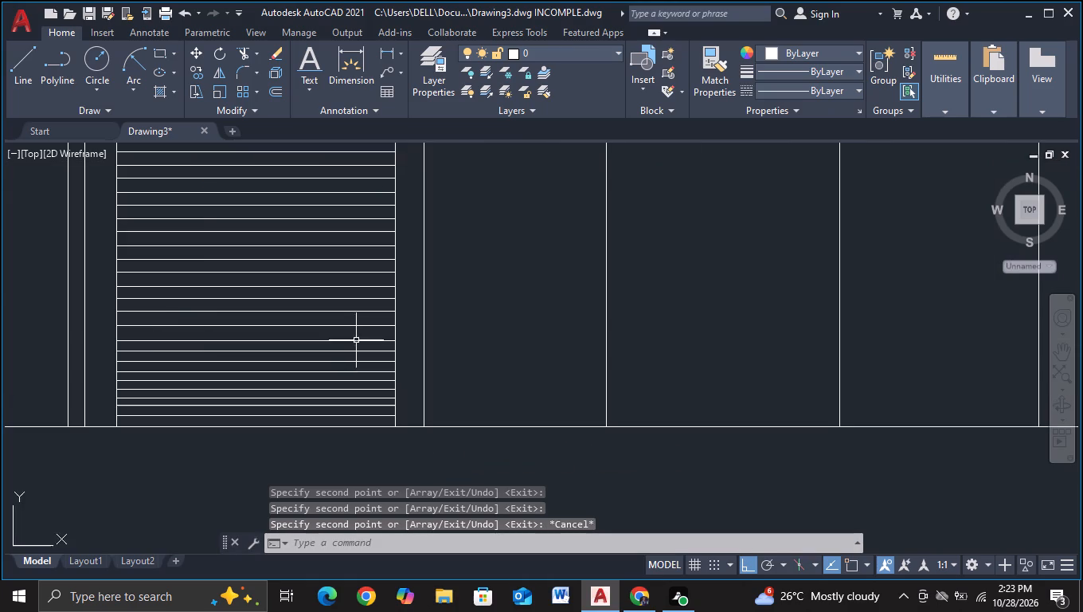
scroll(356, 339, up, 1)
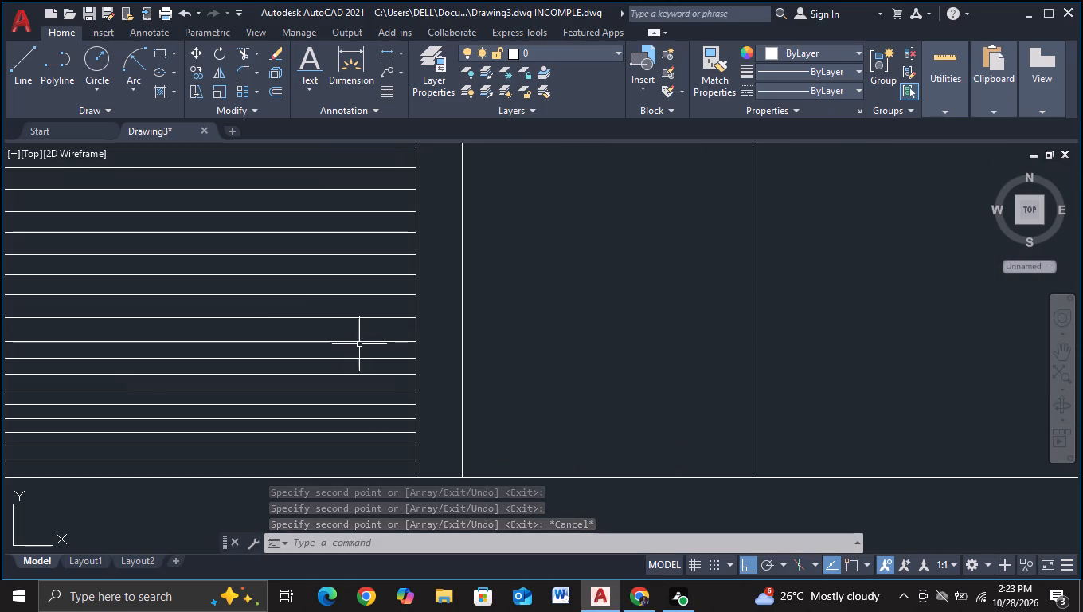
click(359, 343)
key(c)
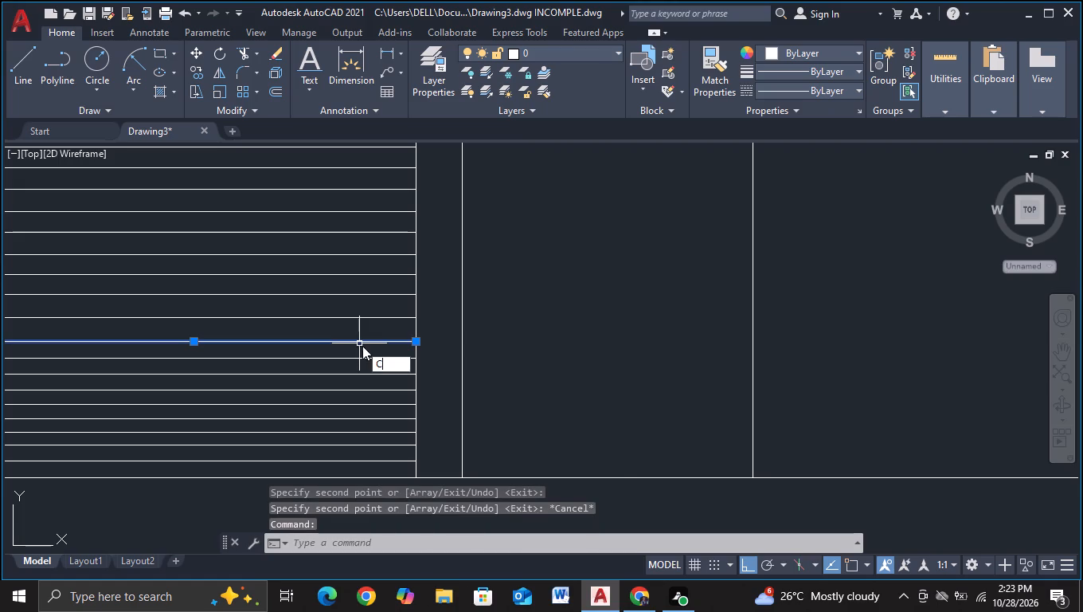
click(432, 390)
click(522, 395)
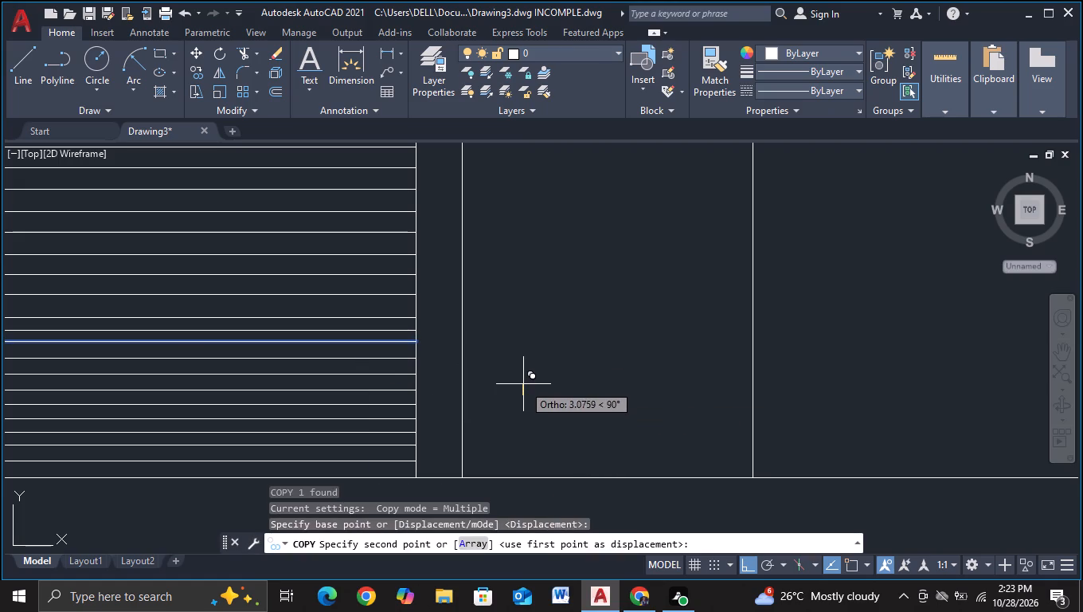
click(523, 382)
click(522, 359)
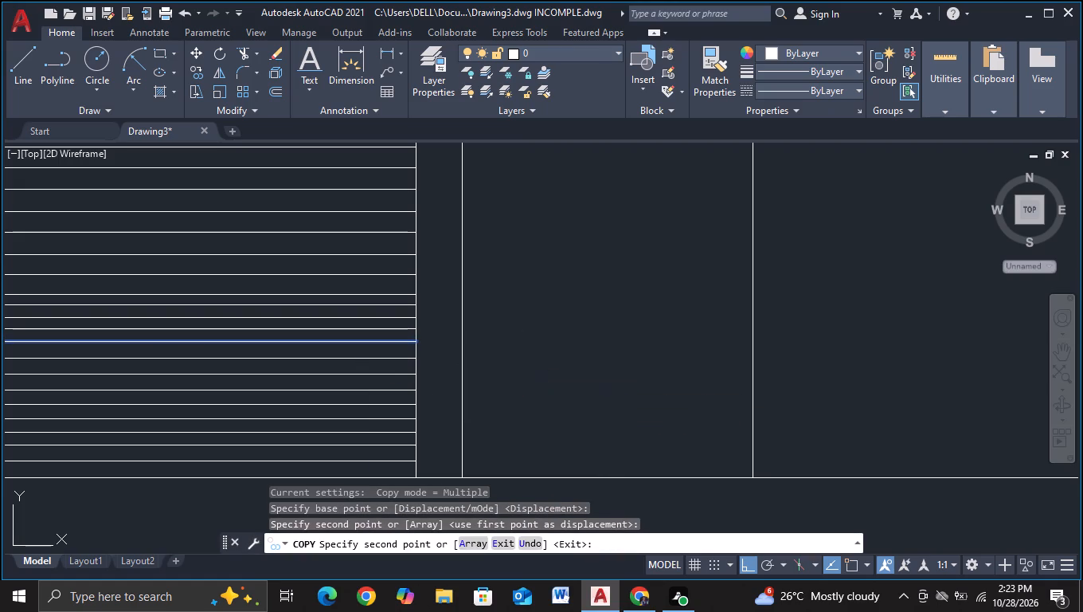
click(522, 317)
key(Escape)
Copy the complete louvre panel with its frame about 580 units horizontally into the matching base bay on the facade's right side.
scroll(522, 317, down, 2)
middle_drag(536, 343, 521, 375)
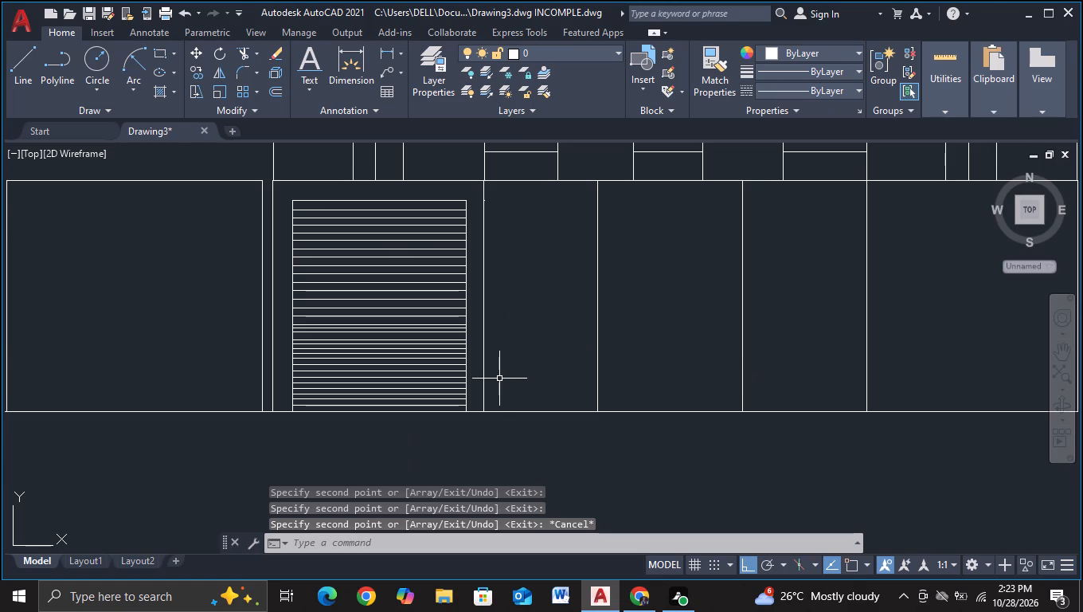
click(280, 189)
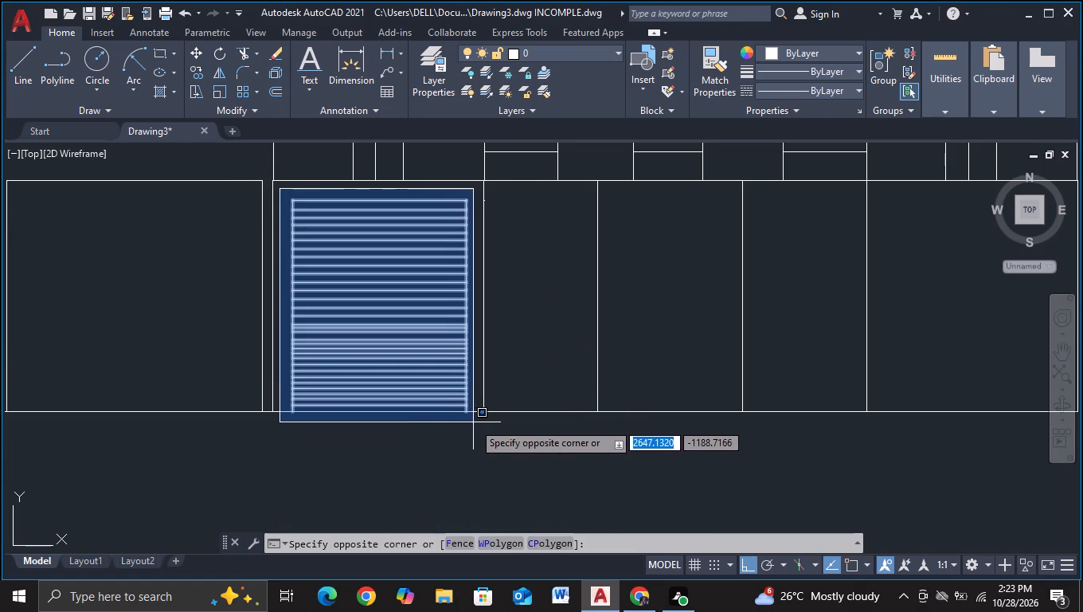
click(473, 422)
key(c)
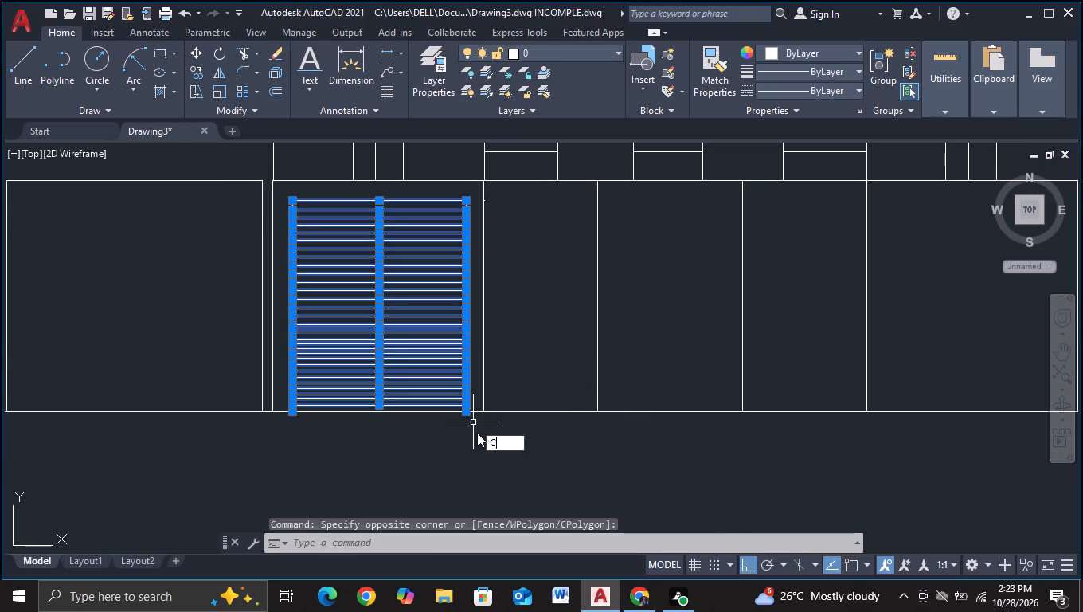
double_click(531, 470)
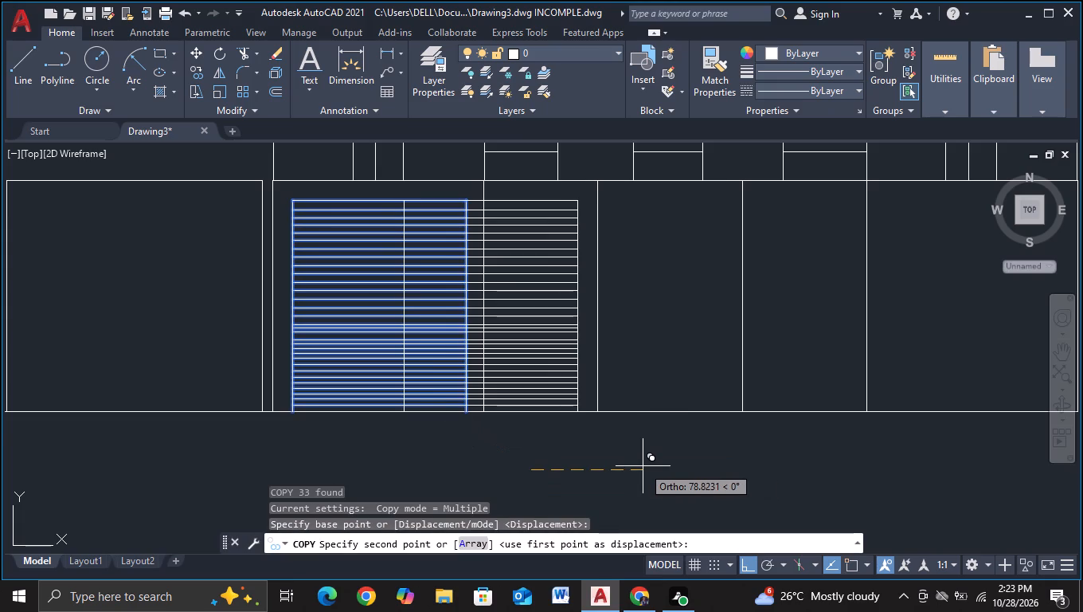
scroll(643, 466, down, 1)
middle_drag(643, 466, 266, 427)
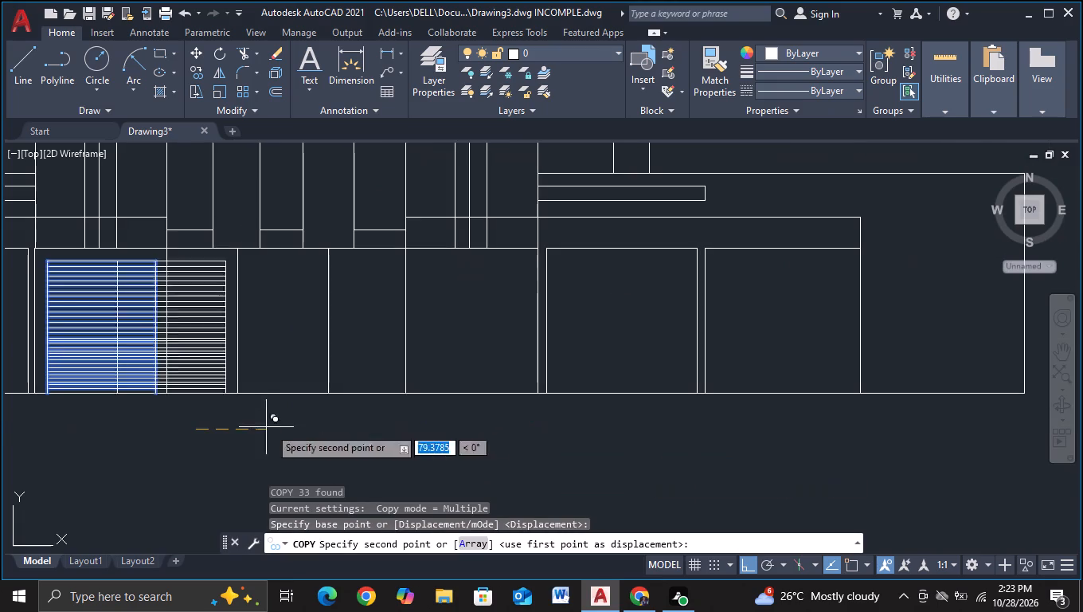
click(709, 407)
key(Escape)
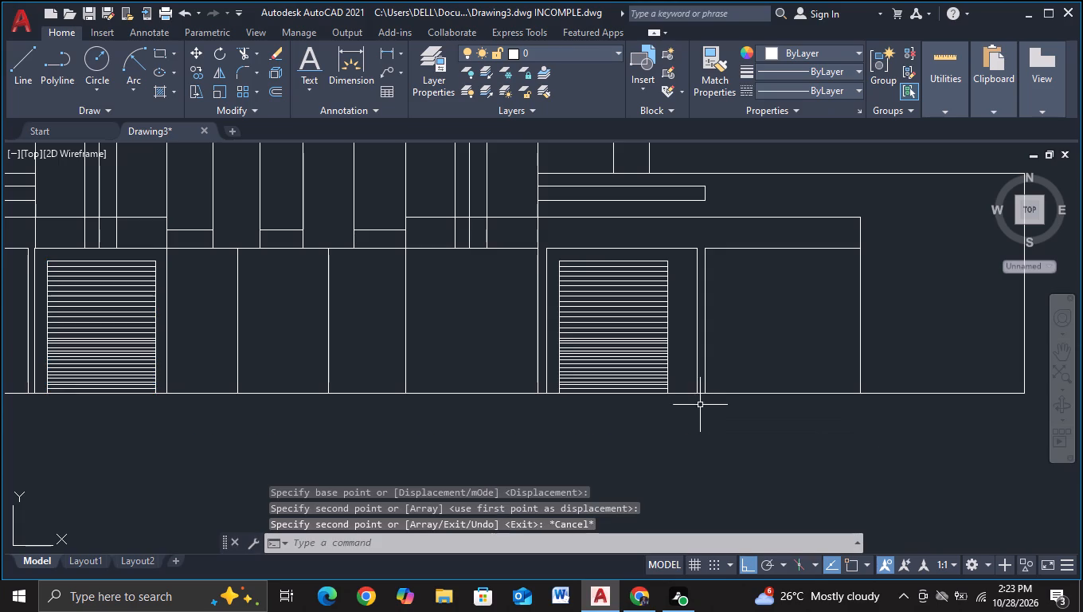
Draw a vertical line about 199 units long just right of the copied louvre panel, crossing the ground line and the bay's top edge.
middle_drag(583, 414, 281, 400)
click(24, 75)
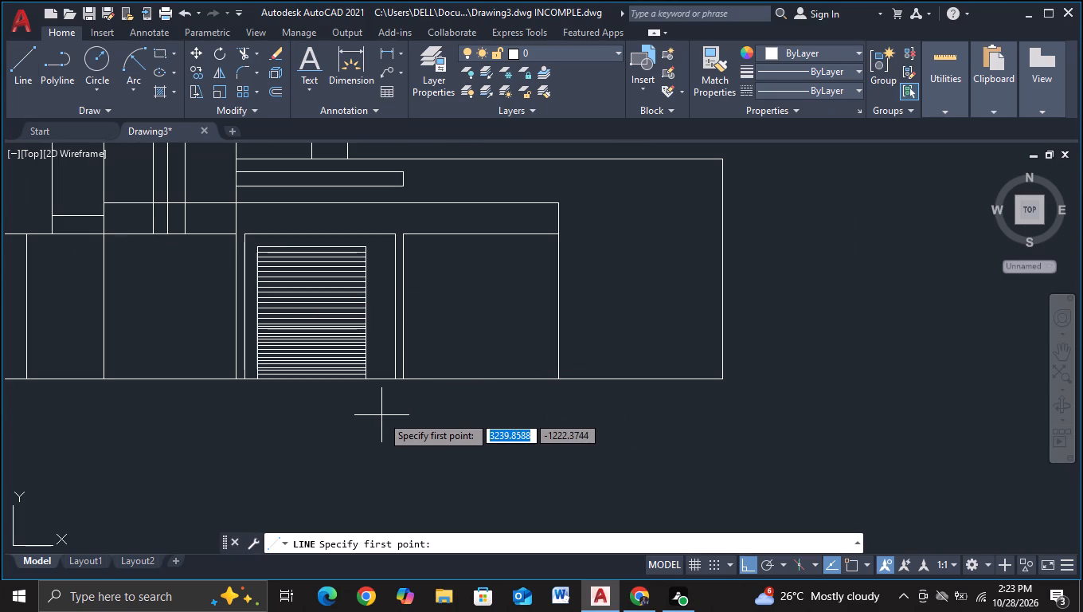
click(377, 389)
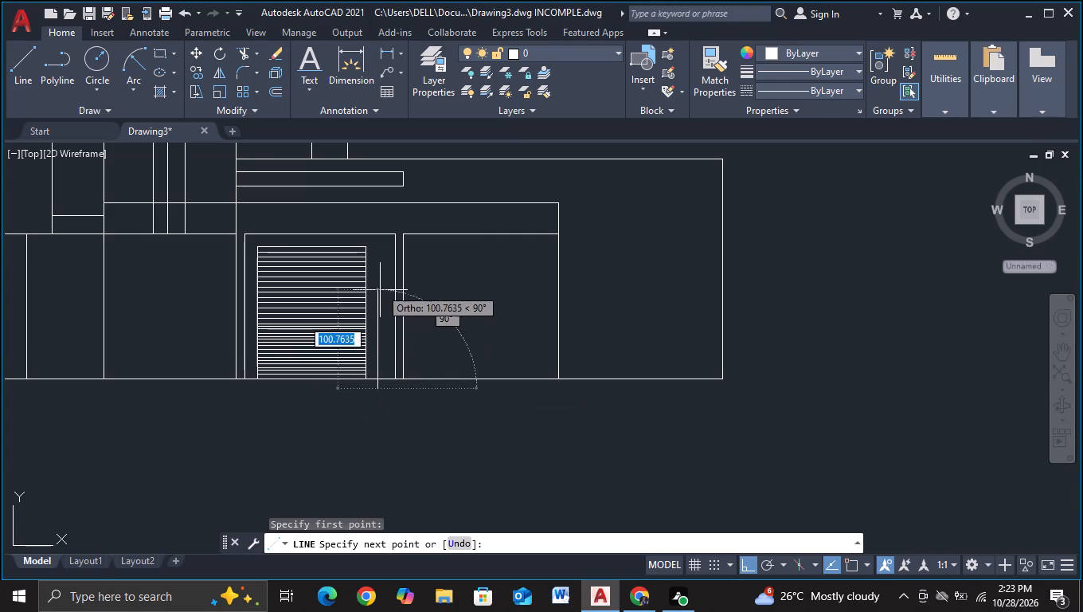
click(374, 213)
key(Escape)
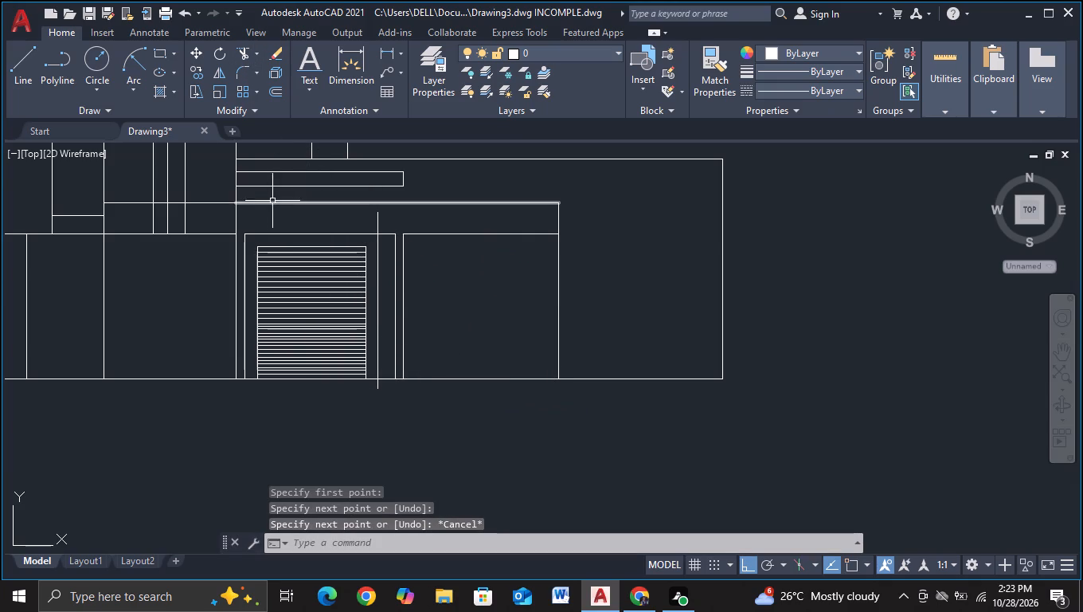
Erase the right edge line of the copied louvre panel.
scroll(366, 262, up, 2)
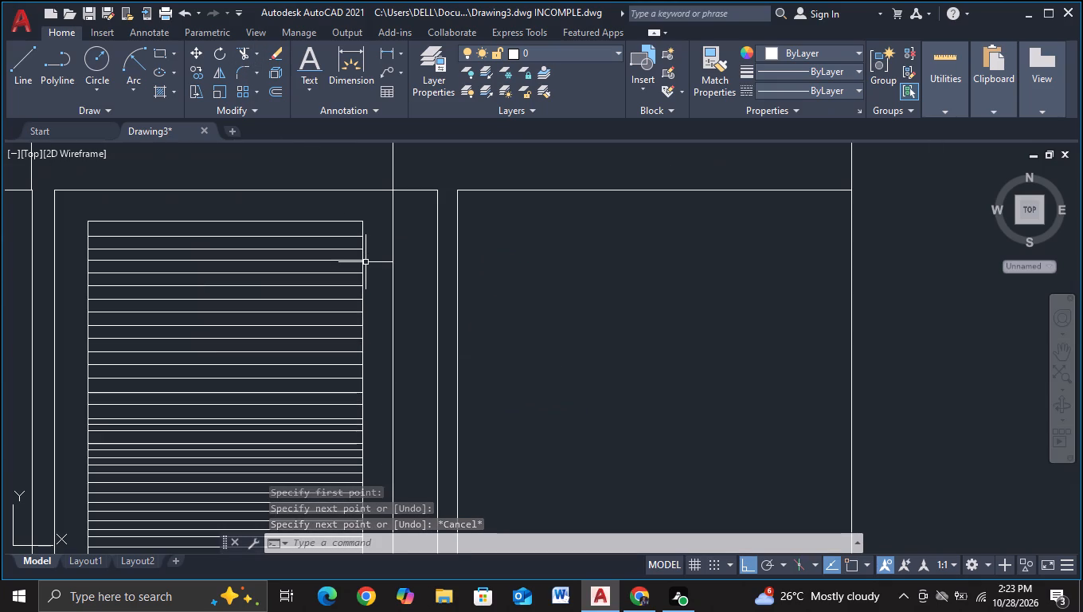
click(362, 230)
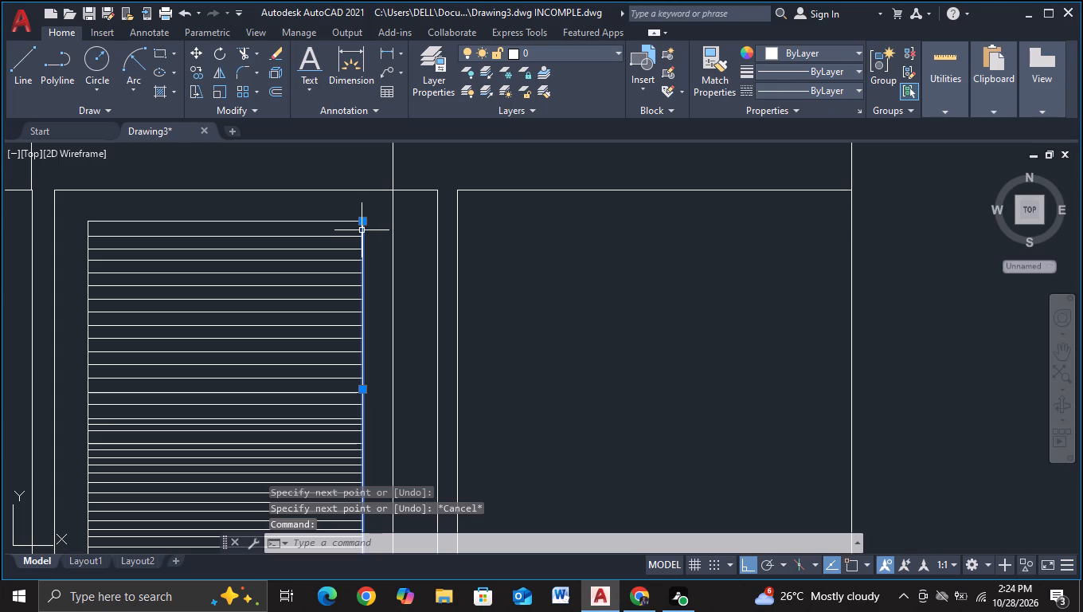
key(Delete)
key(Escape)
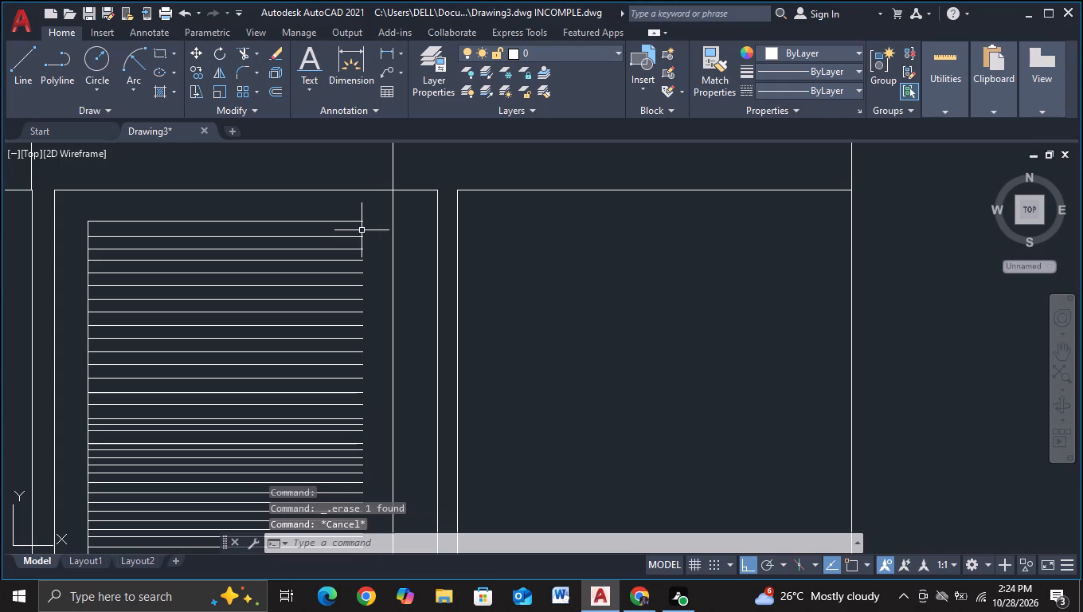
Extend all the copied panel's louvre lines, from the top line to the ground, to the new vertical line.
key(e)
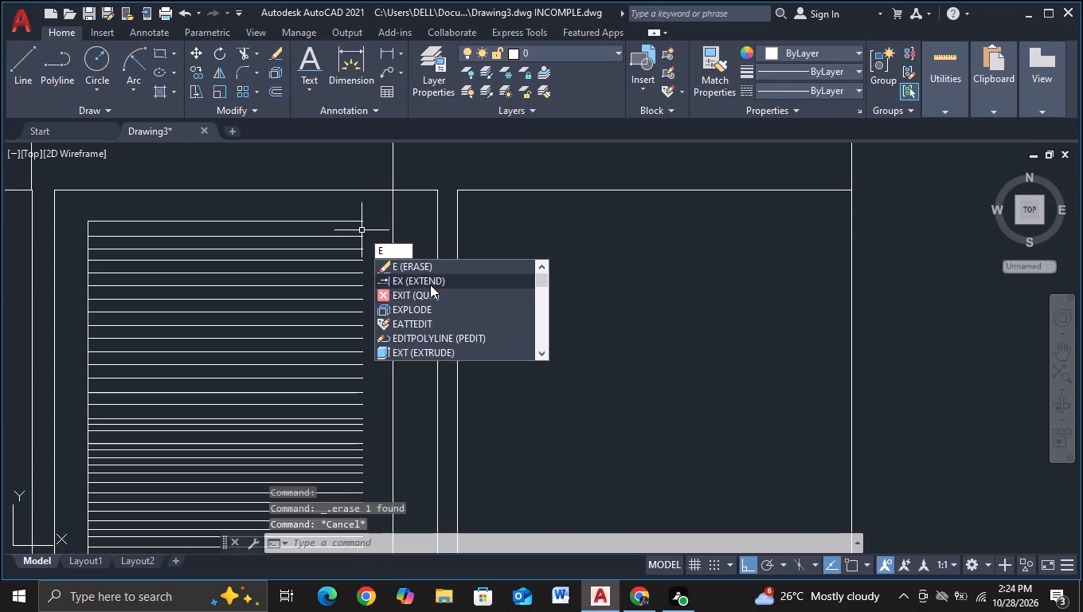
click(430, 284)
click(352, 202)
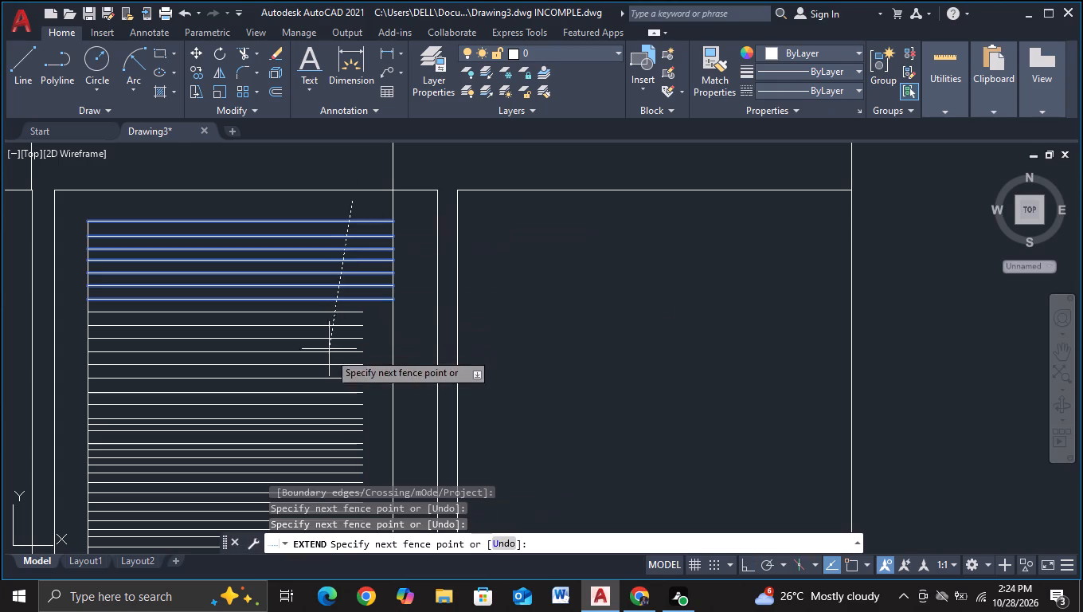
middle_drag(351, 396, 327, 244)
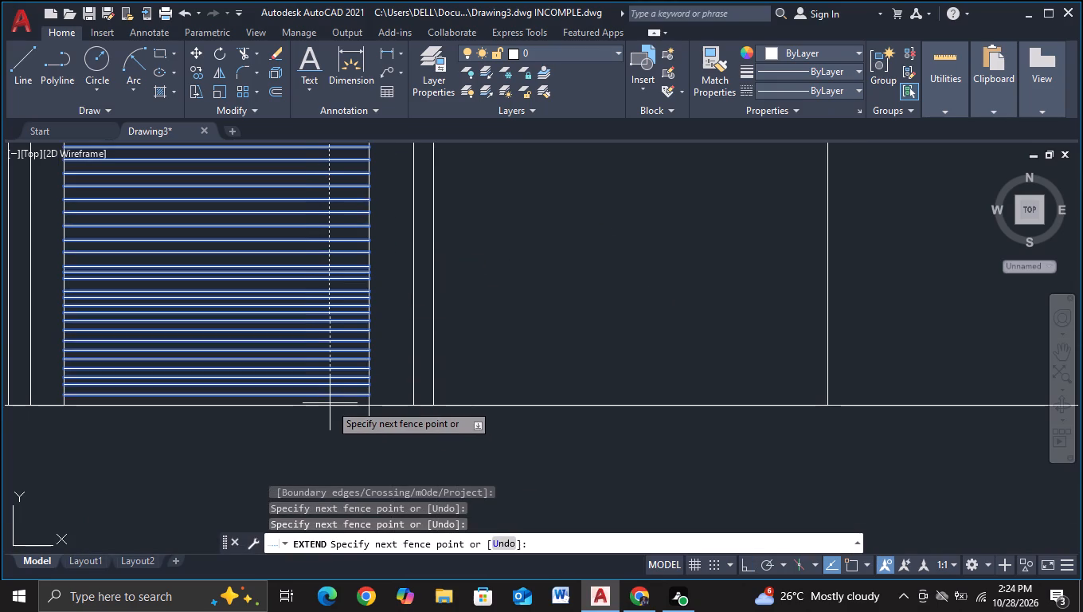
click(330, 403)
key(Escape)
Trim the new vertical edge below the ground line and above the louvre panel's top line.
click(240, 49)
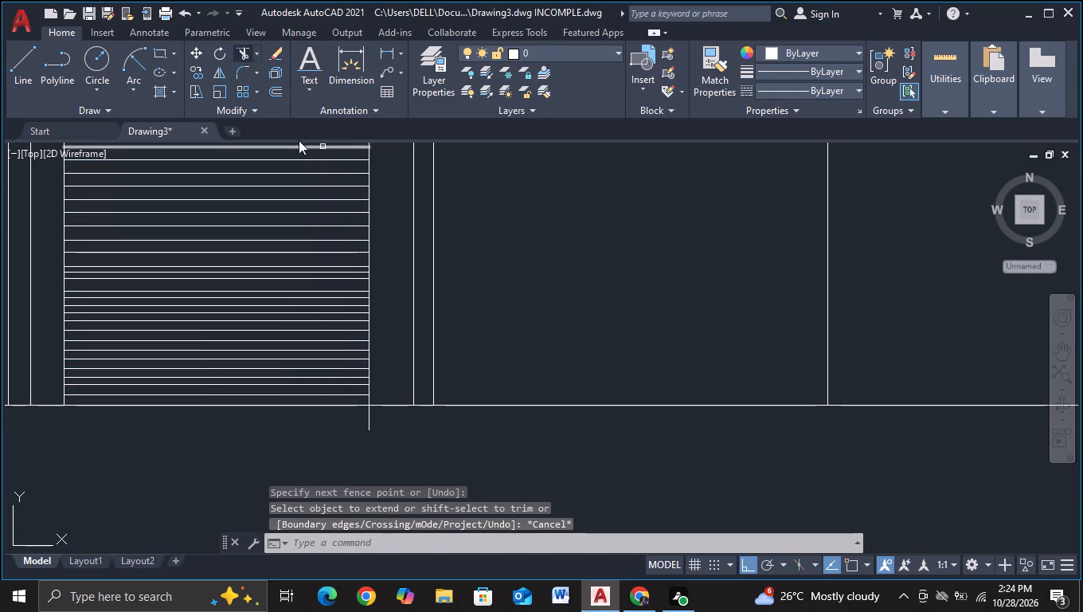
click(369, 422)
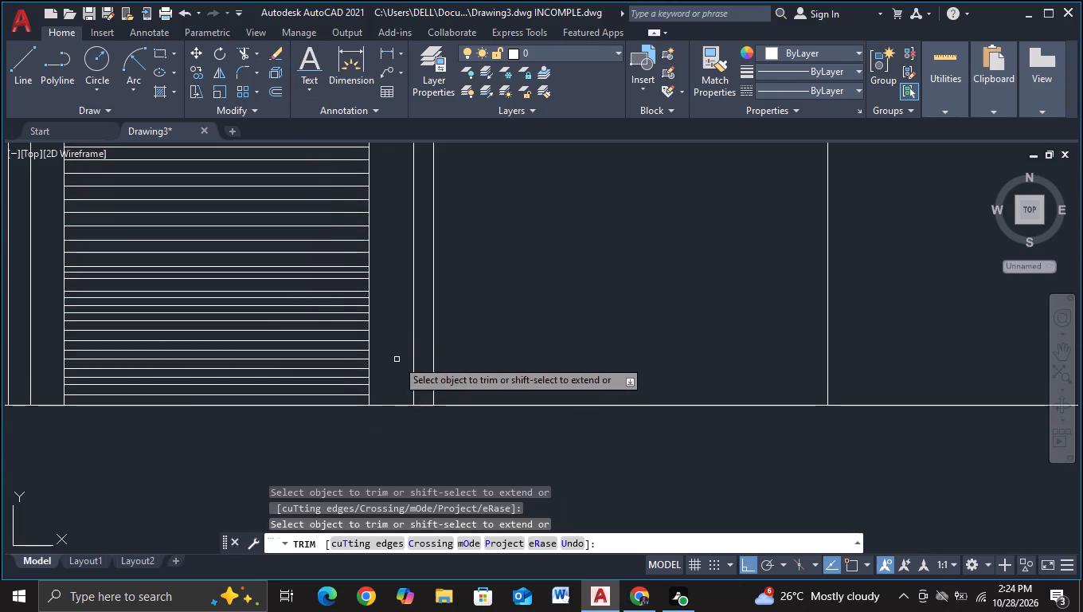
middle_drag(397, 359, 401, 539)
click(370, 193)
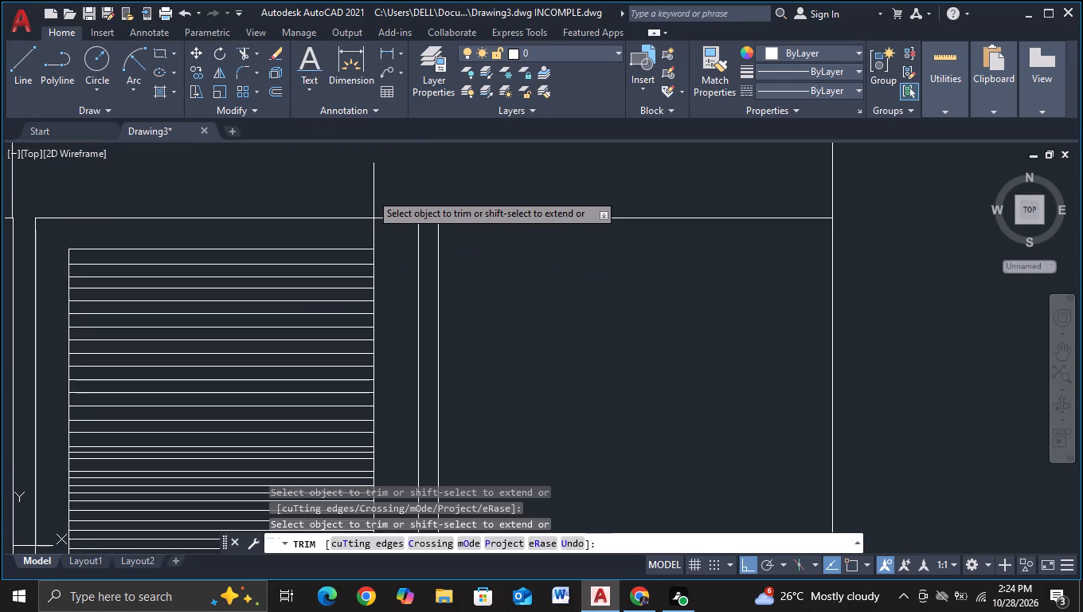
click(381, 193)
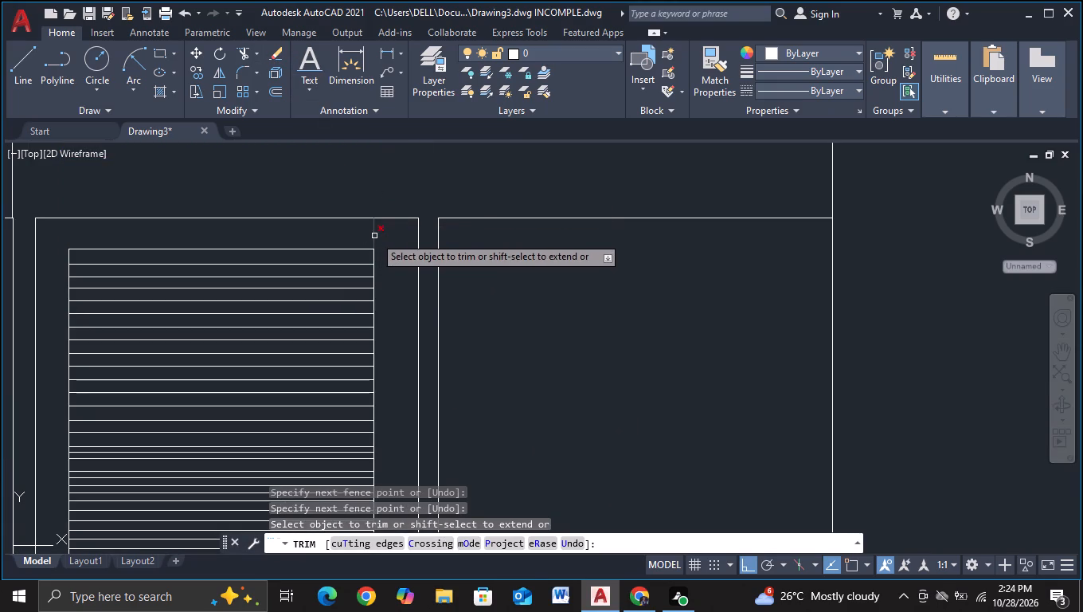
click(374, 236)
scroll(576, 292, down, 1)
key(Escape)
Draw another vertical line slightly right of the copied panel's edge, from below the ground line to above the bay's top edge.
middle_drag(588, 306, 567, 304)
click(21, 82)
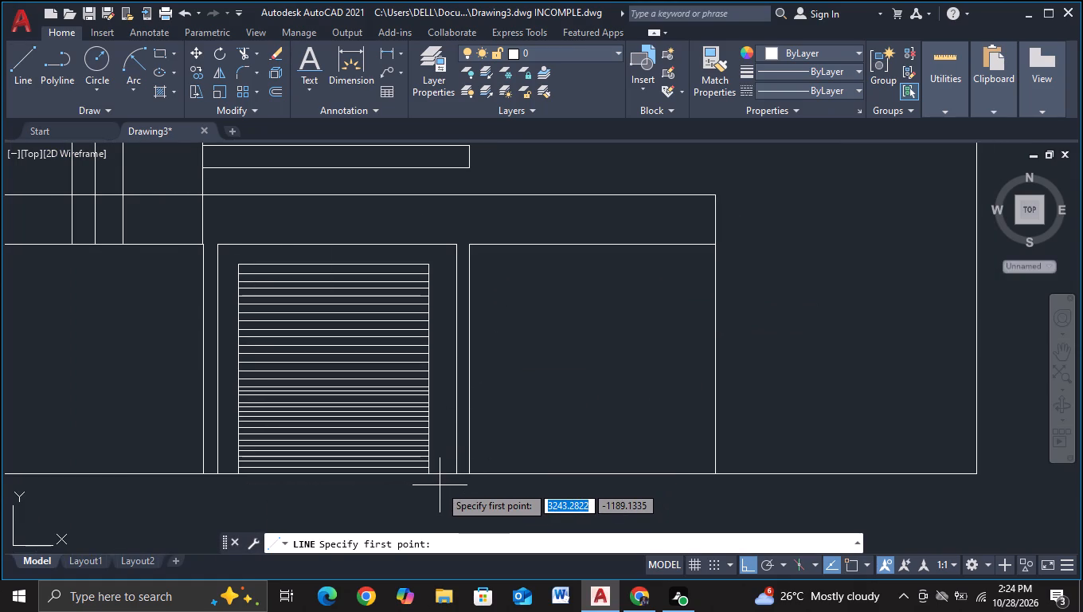
click(436, 479)
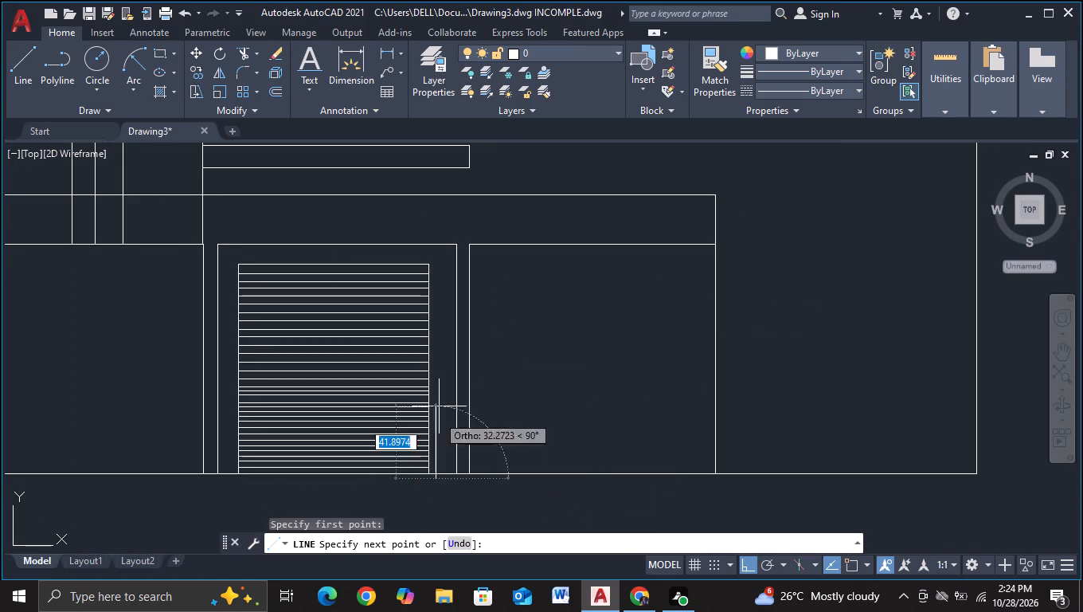
click(440, 217)
key(Escape)
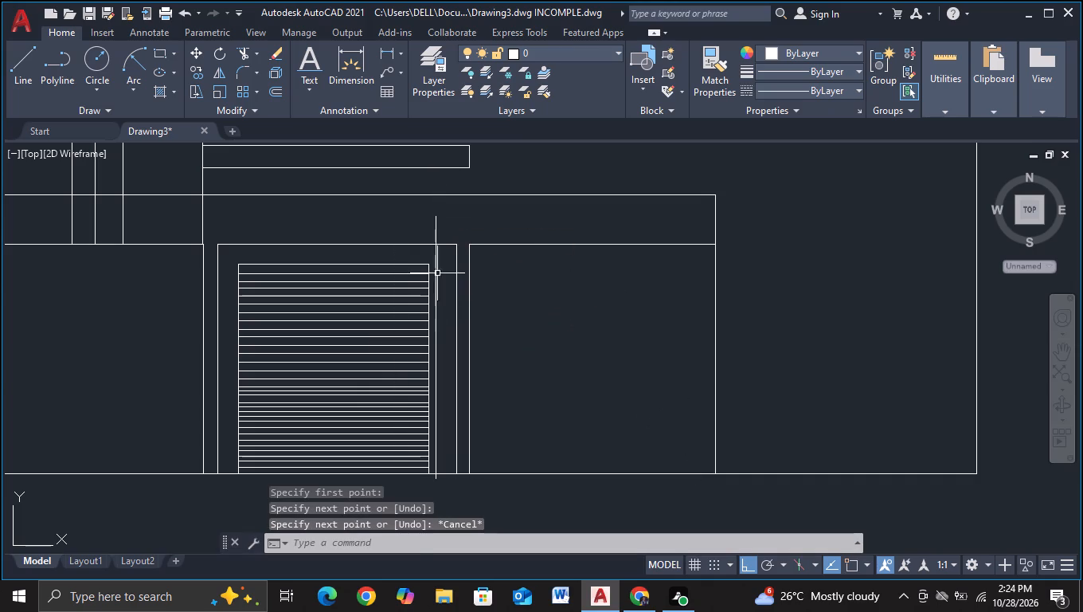
Erase the copied louvre panel's right edge line beside the newly drawn vertical.
scroll(432, 307, up, 2)
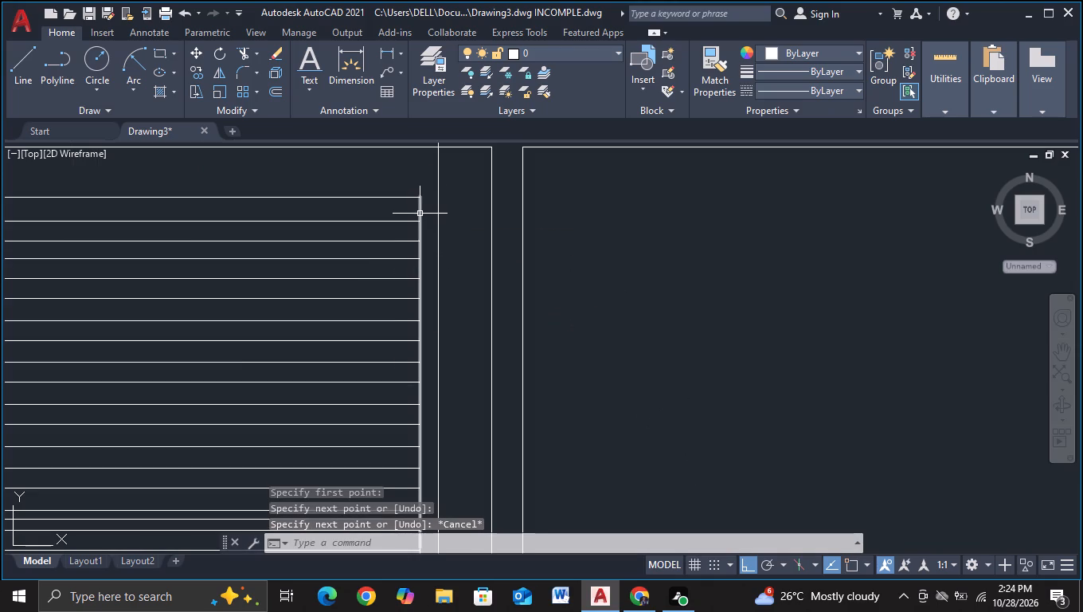
click(418, 214)
key(Delete)
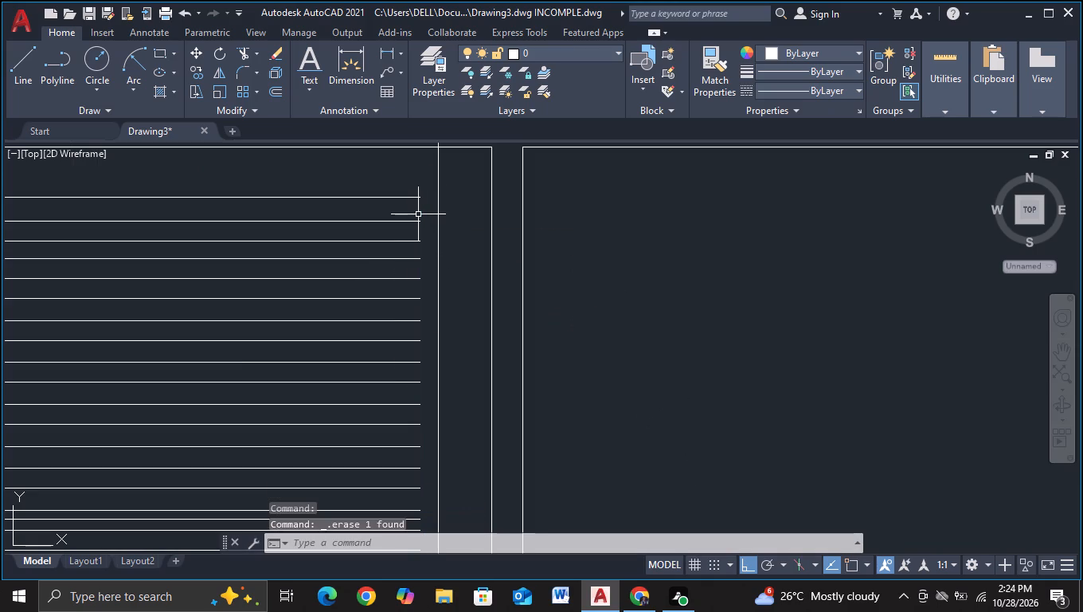
key(Escape)
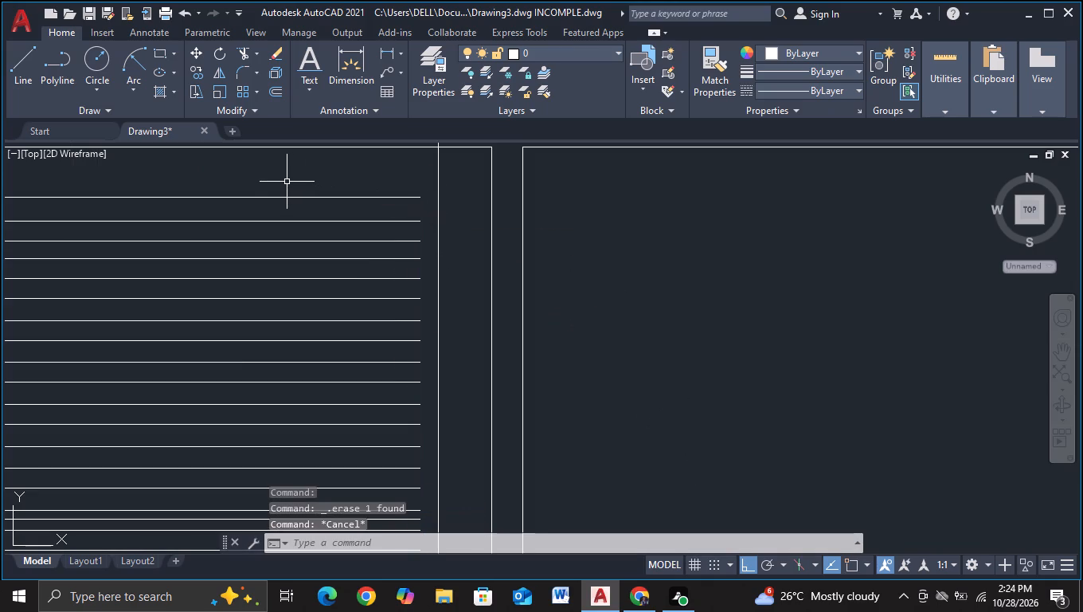
Extend all louvre lines of the copied panel, from top to ground, to the remaining outer vertical line.
key(e)
click(365, 237)
click(413, 180)
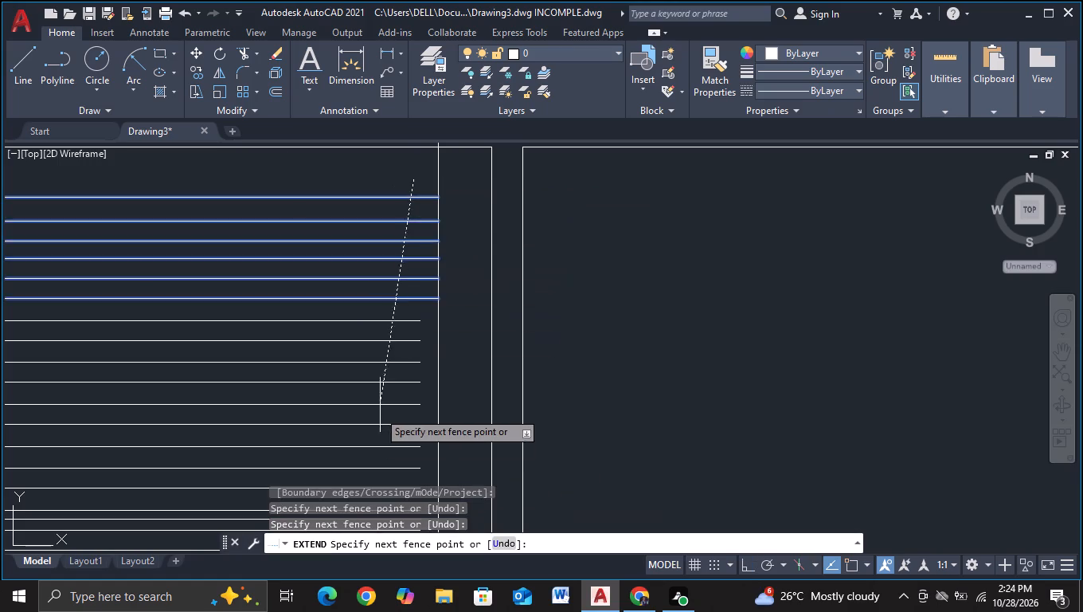
scroll(374, 431, down, 2)
middle_drag(374, 439, 333, 316)
scroll(342, 390, up, 2)
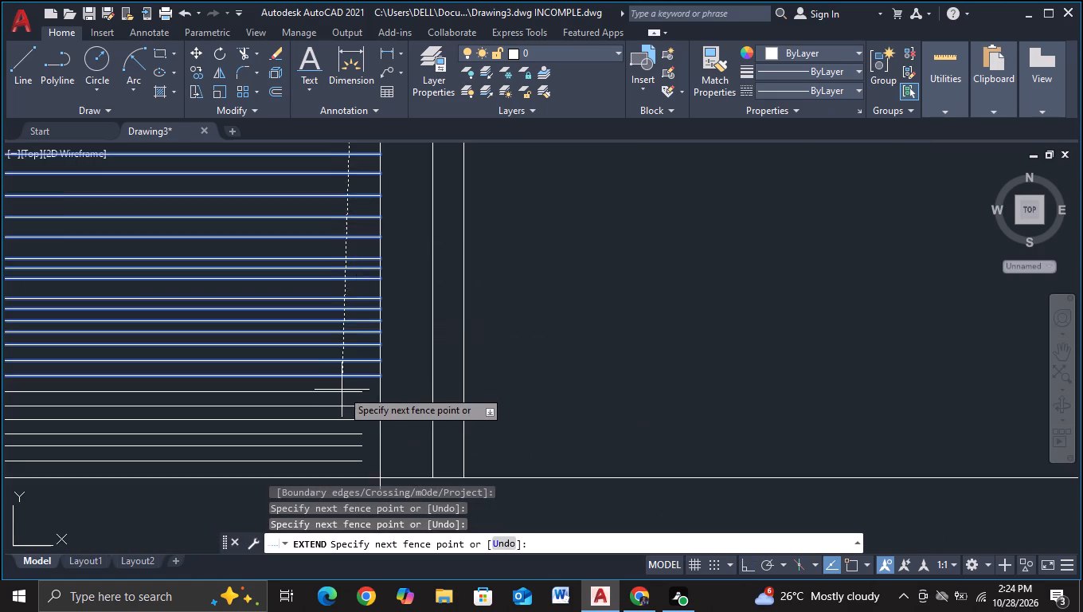
scroll(345, 413, up, 1)
middle_drag(345, 431, 328, 331)
click(342, 395)
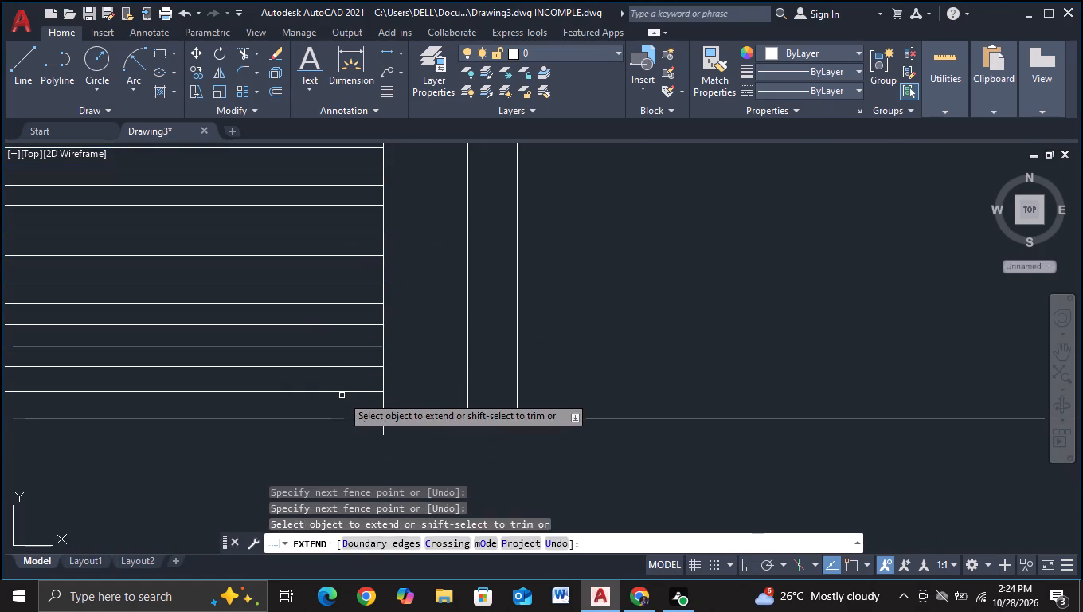
key(Escape)
Trim the panel's new right edge where it overhangs the ground line and rises above the top louvre line.
click(242, 51)
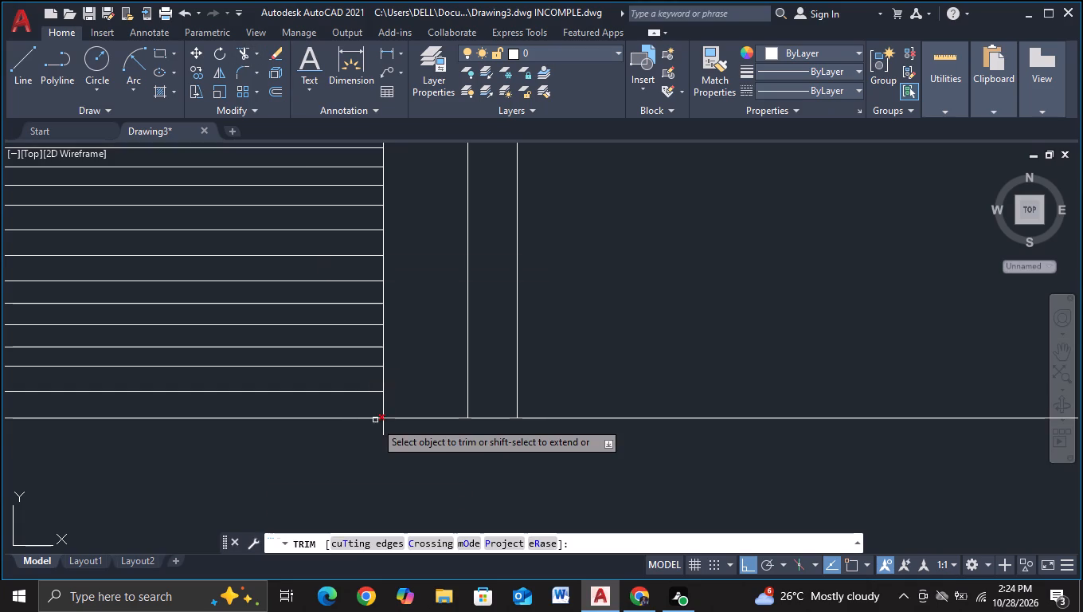
click(384, 431)
scroll(409, 340, down, 2)
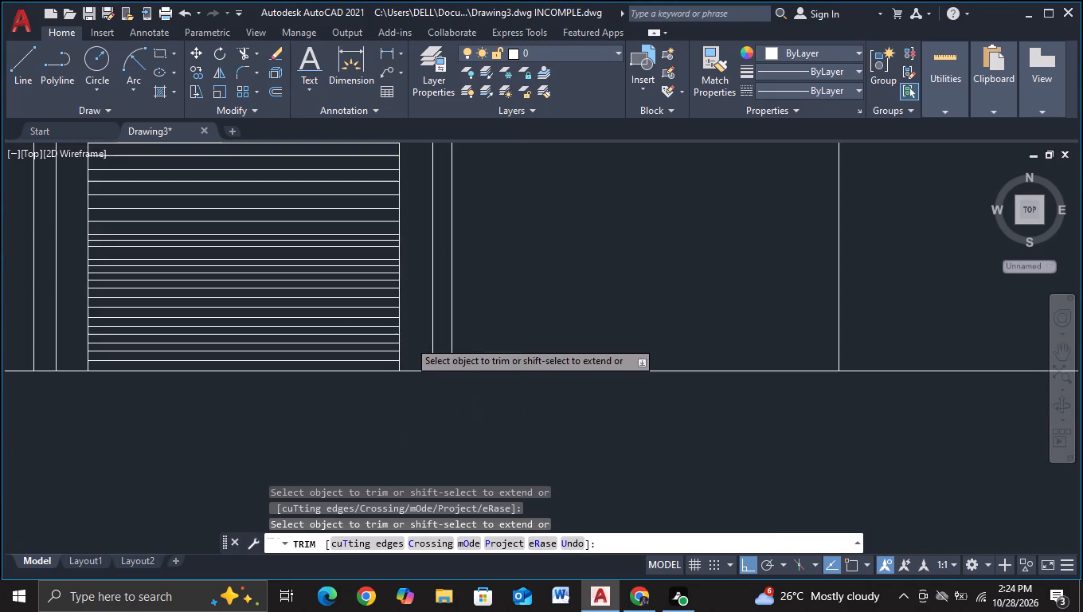
middle_drag(409, 340, 422, 544)
click(393, 186)
click(416, 187)
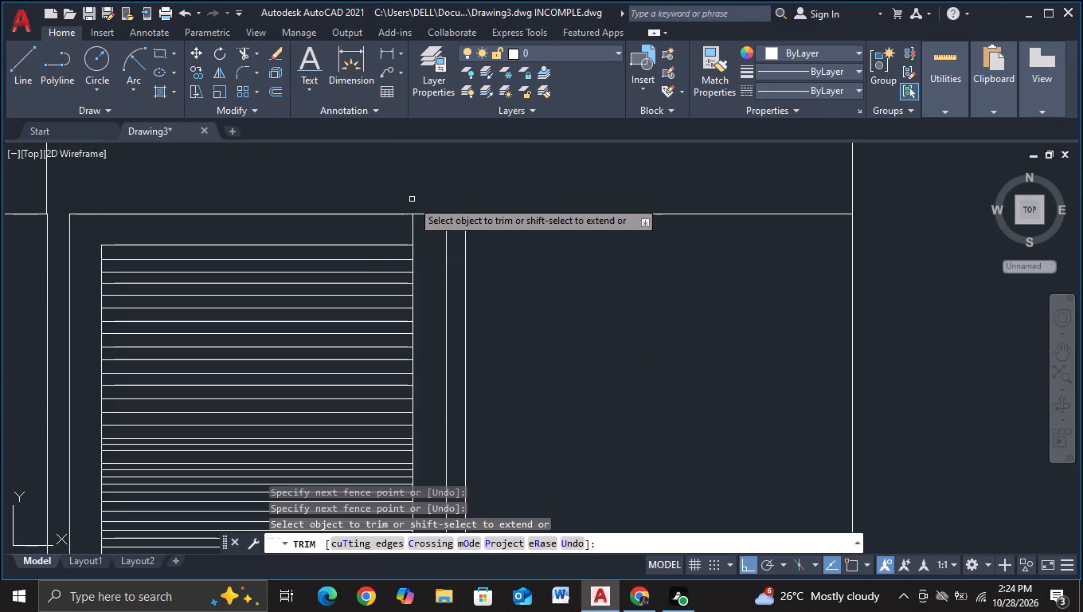
click(412, 223)
scroll(428, 191, down, 1)
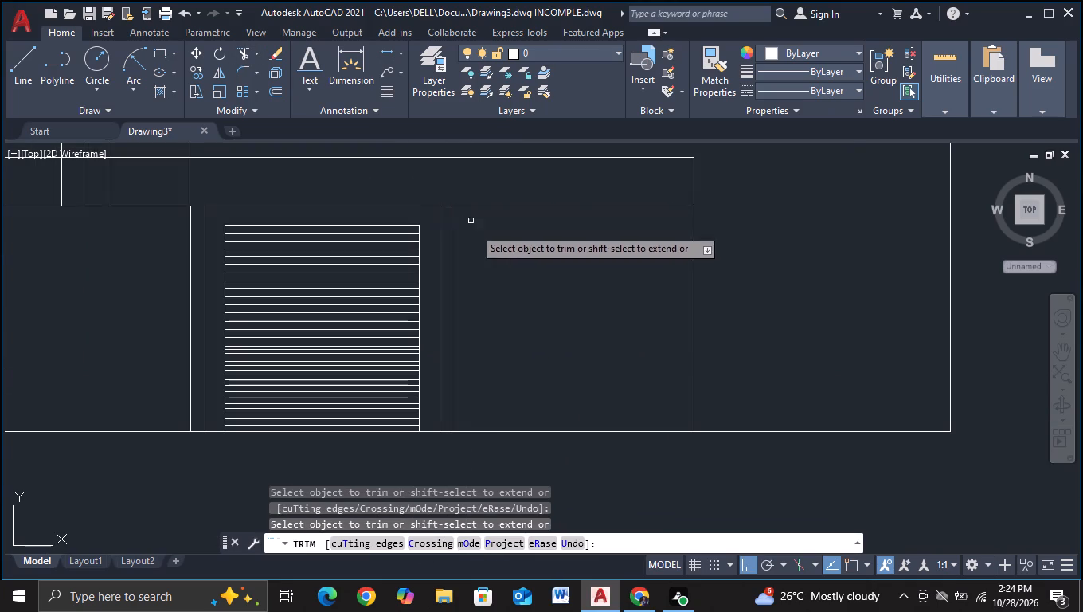
key(Escape)
scroll(517, 319, down, 2)
middle_drag(519, 327, 520, 301)
scroll(495, 358, down, 1)
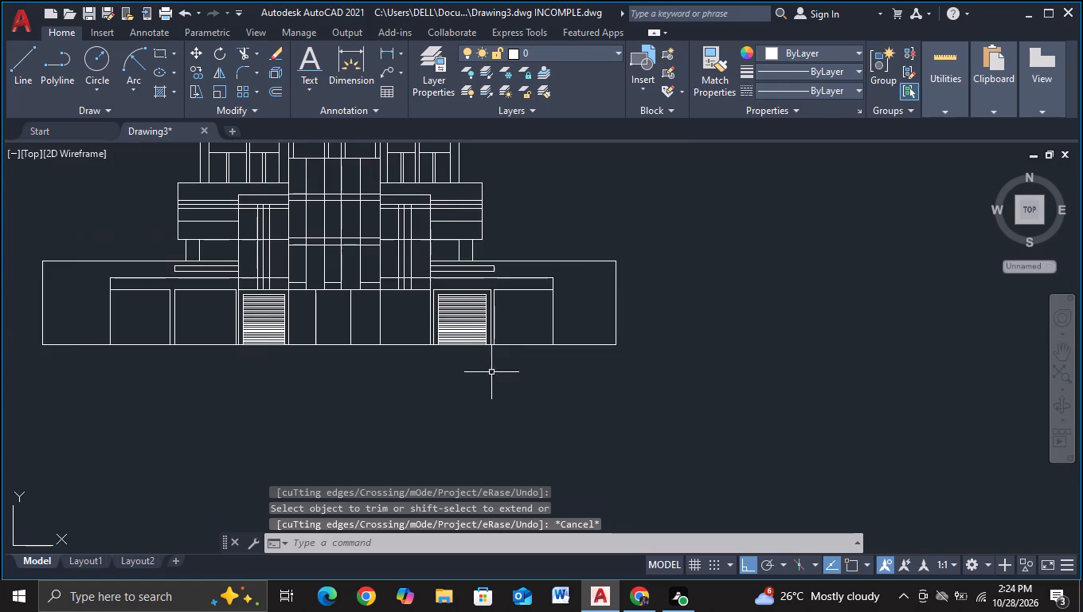
middle_drag(447, 402, 589, 378)
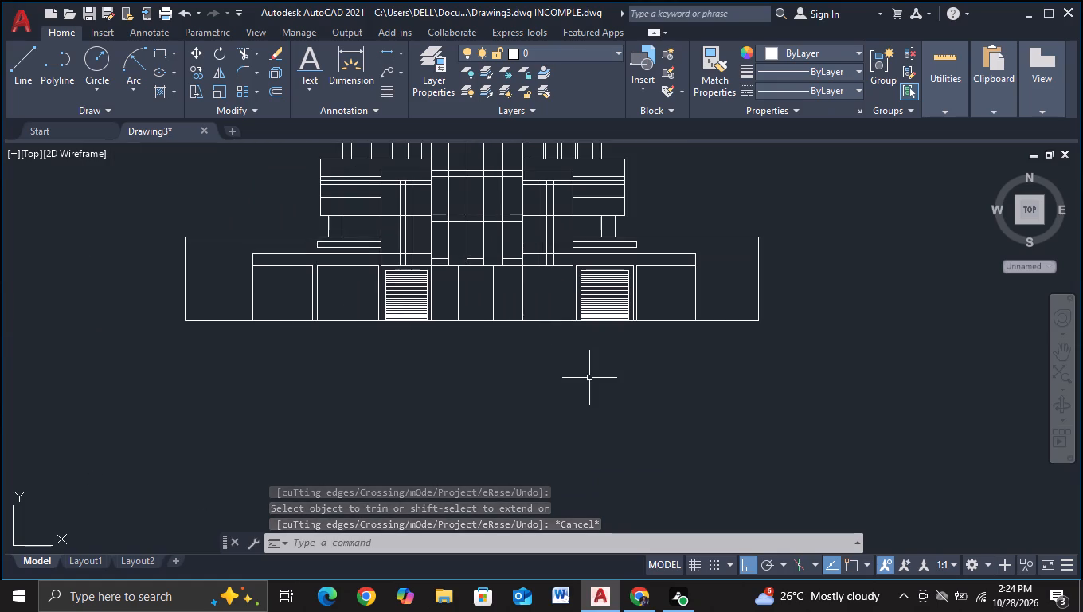
Move the whole louvre panel left of the central bays horizontally into the adjacent framed bay on its outer side.
scroll(478, 371, up, 2)
middle_drag(478, 371, 475, 381)
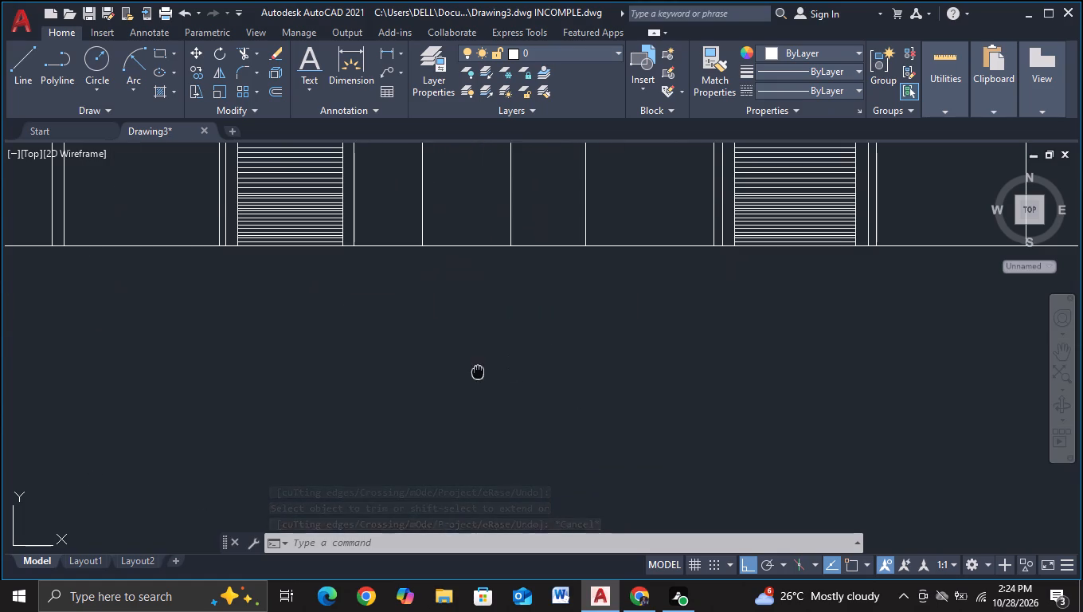
middle_drag(475, 381, 435, 441)
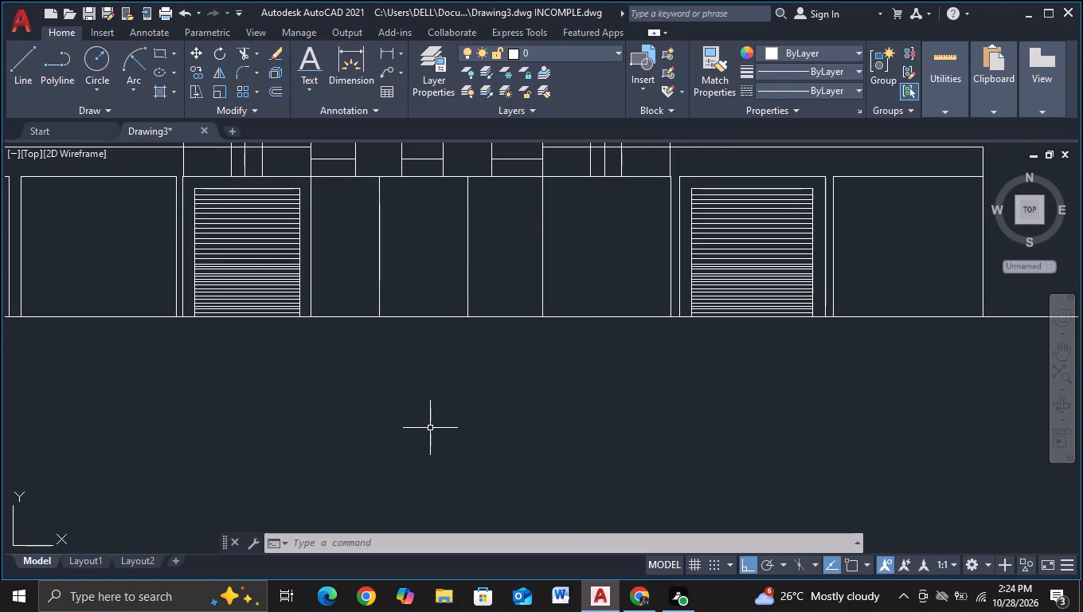
scroll(430, 428, down, 1)
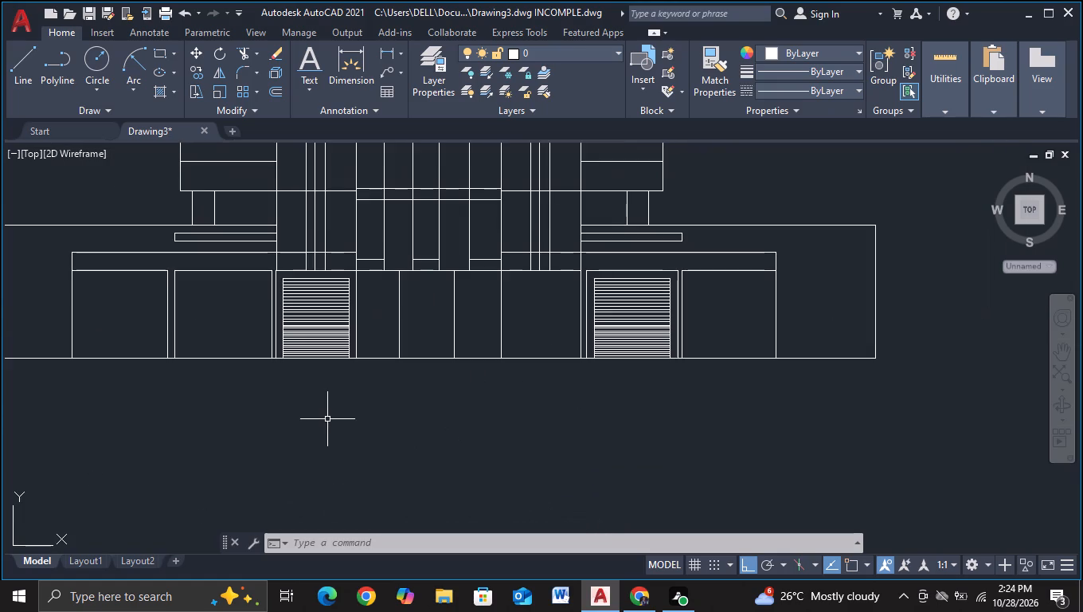
scroll(278, 308, up, 1)
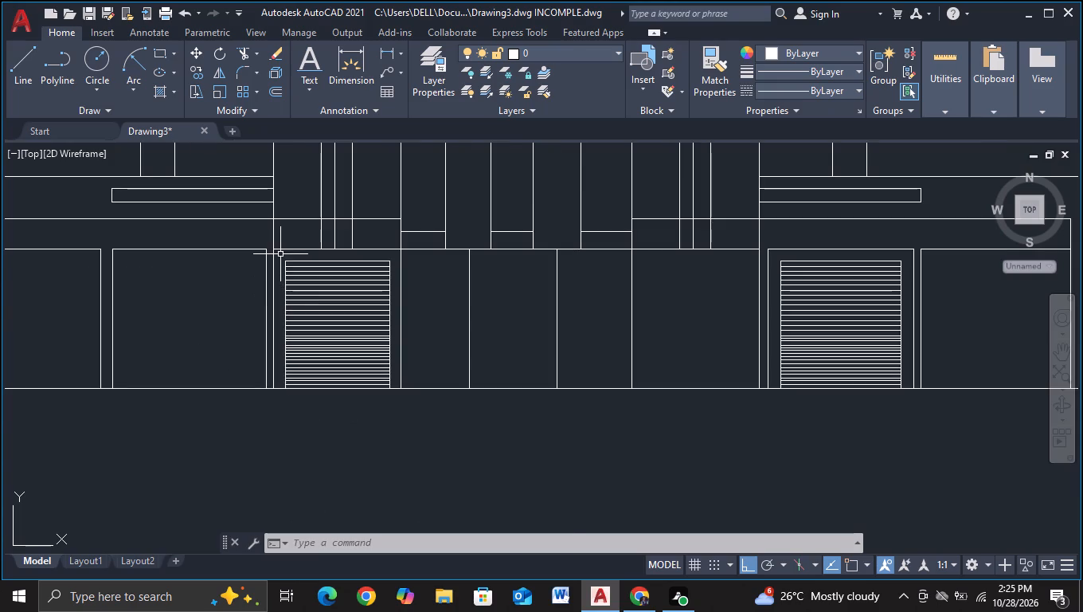
click(280, 254)
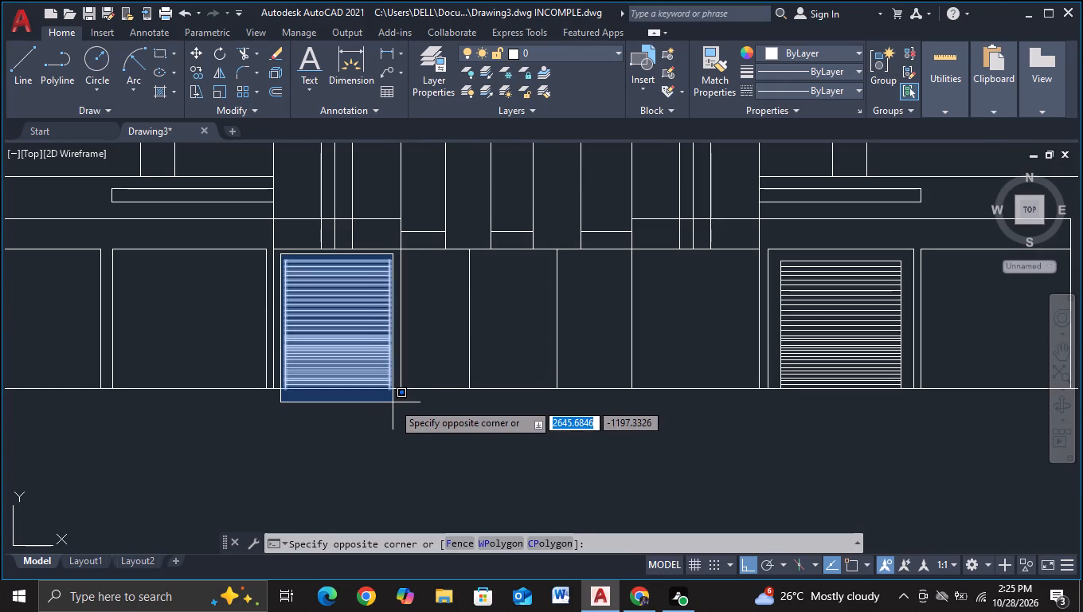
click(393, 402)
key(m)
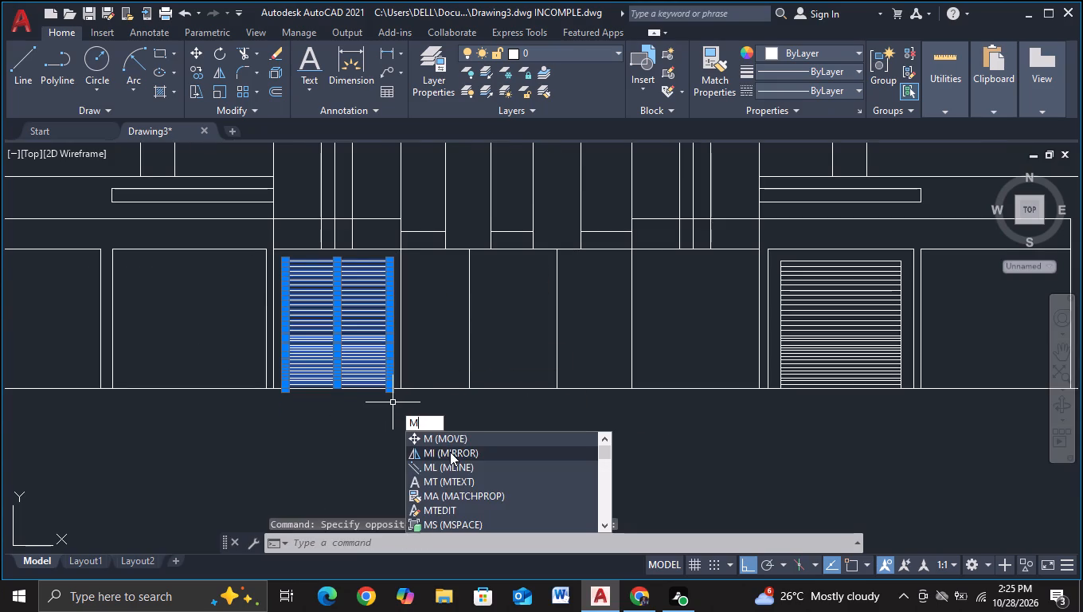
double_click(455, 440)
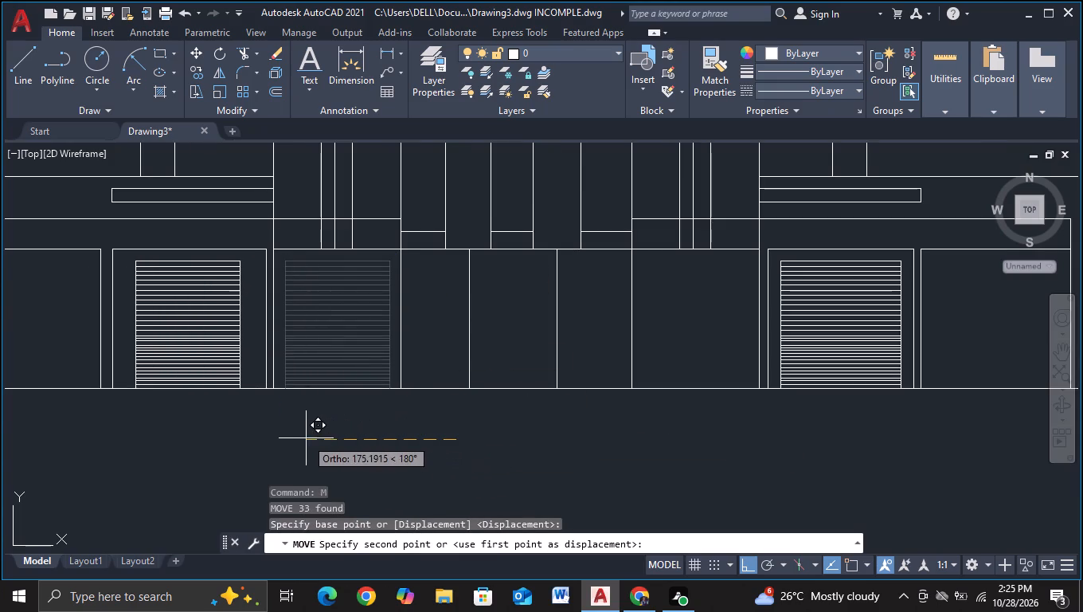
click(299, 438)
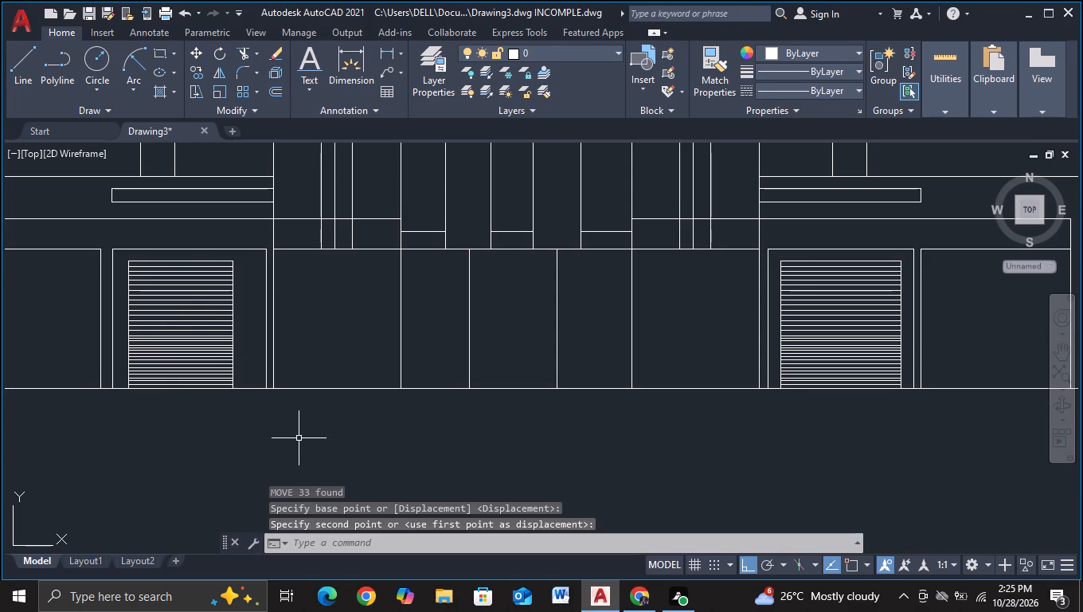
Draw a line from the moved panel's top-right corner a short way right, continuing vertically down past the ground line.
click(18, 77)
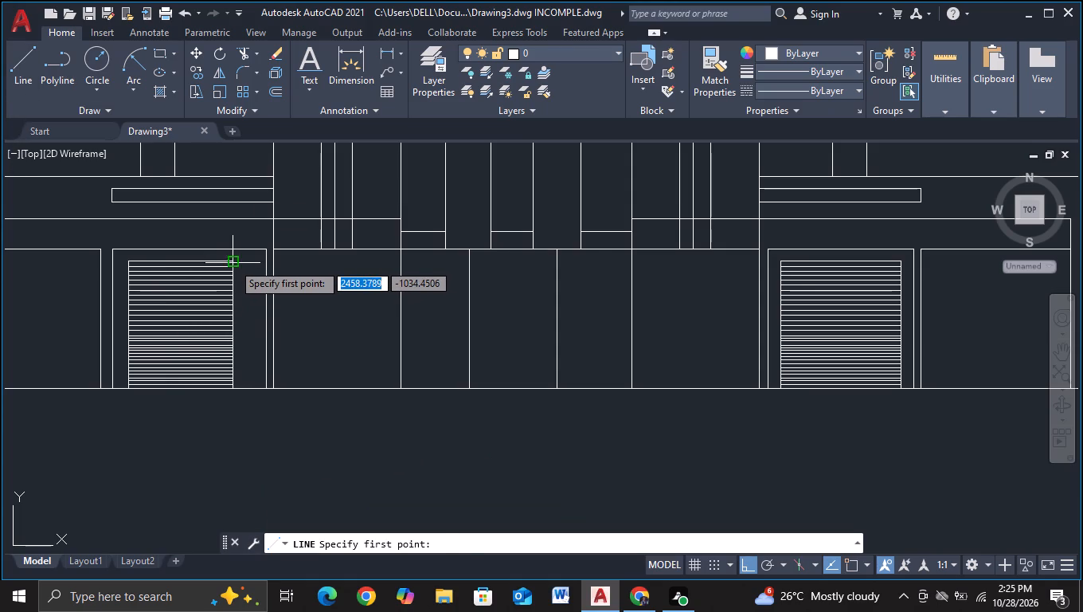
key(F3)
click(233, 263)
scroll(246, 263, up, 2)
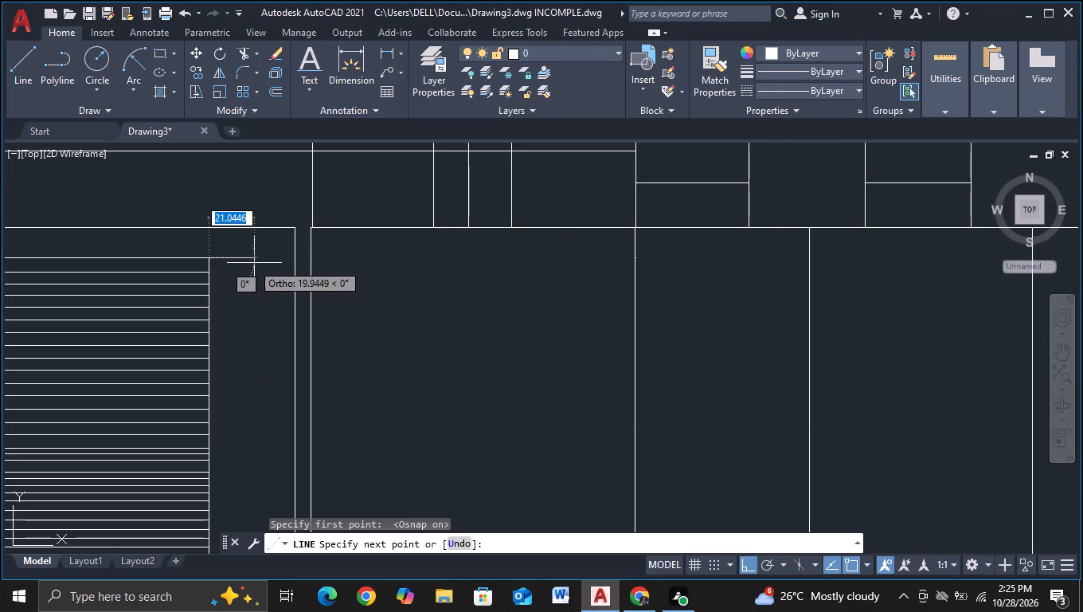
click(248, 264)
middle_drag(253, 481, 245, 367)
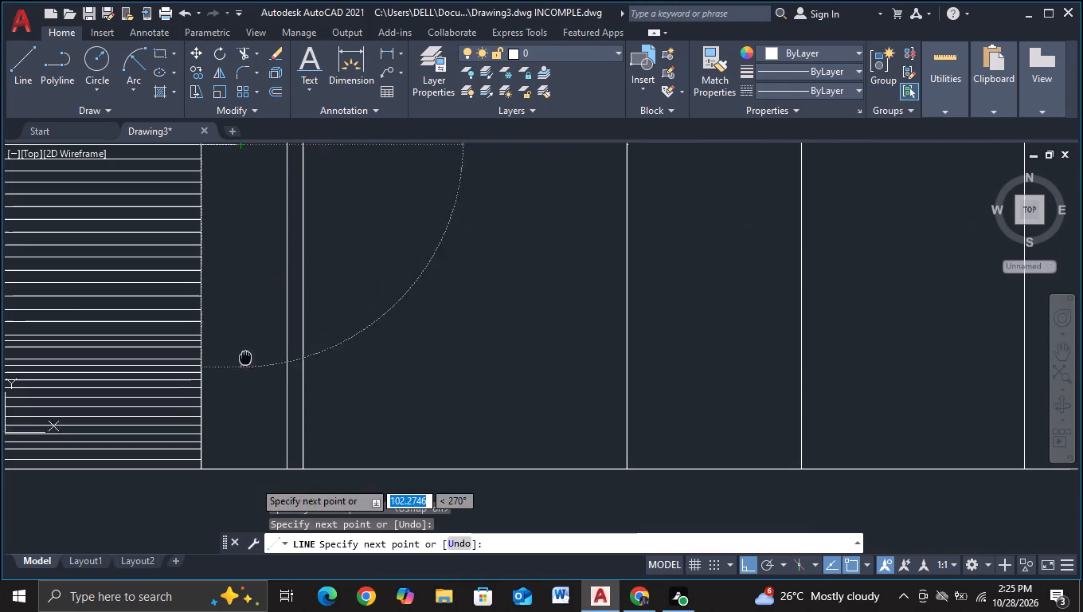
click(233, 498)
key(Escape)
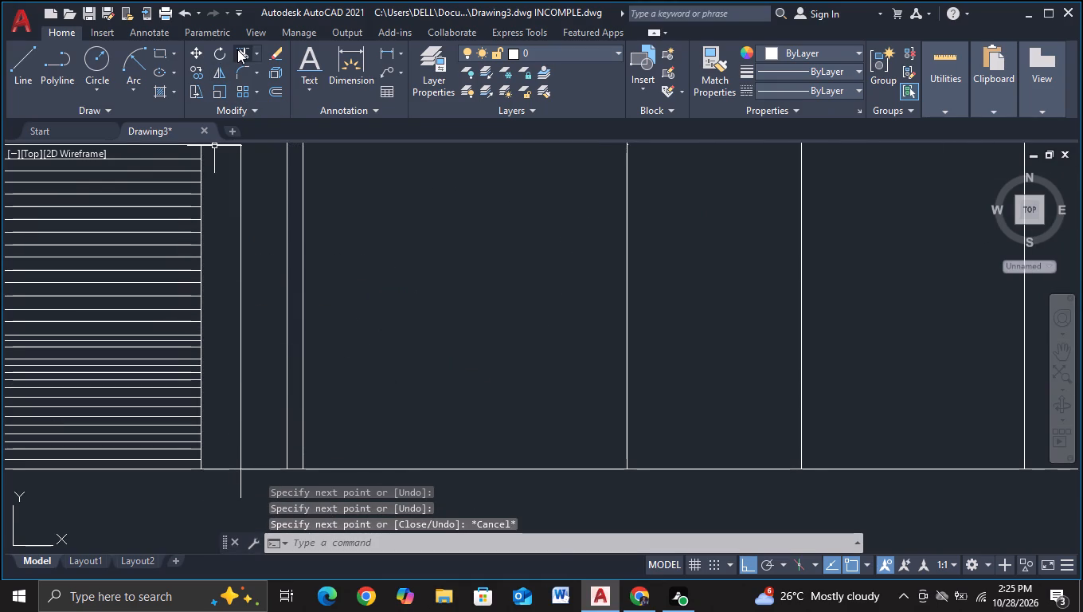
Trim the new vertical line where it overhangs below the ground line.
click(237, 49)
click(242, 486)
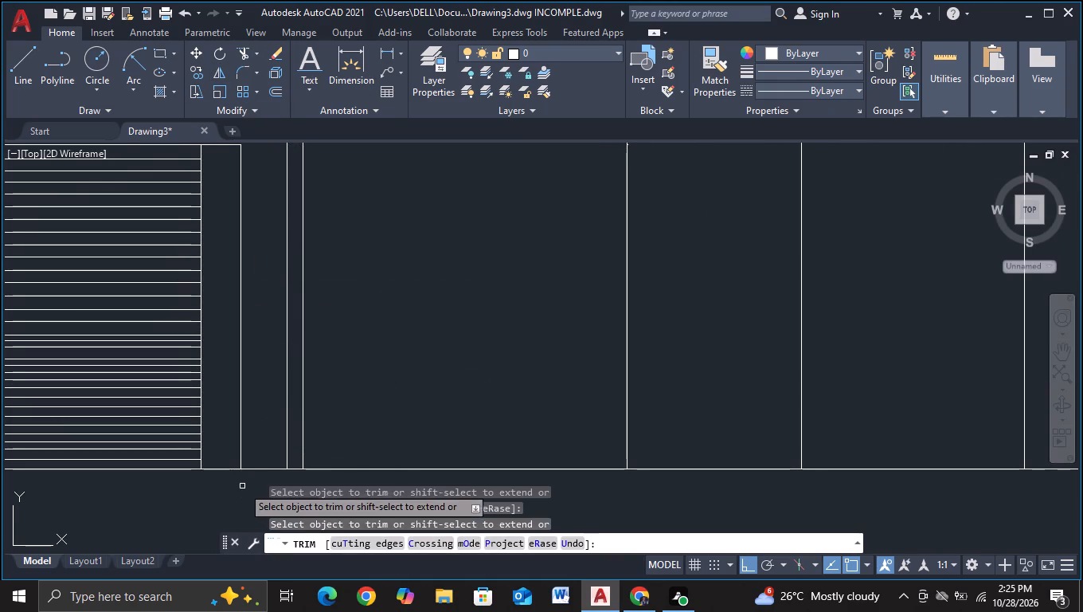
scroll(205, 477, up, 2)
key(Escape)
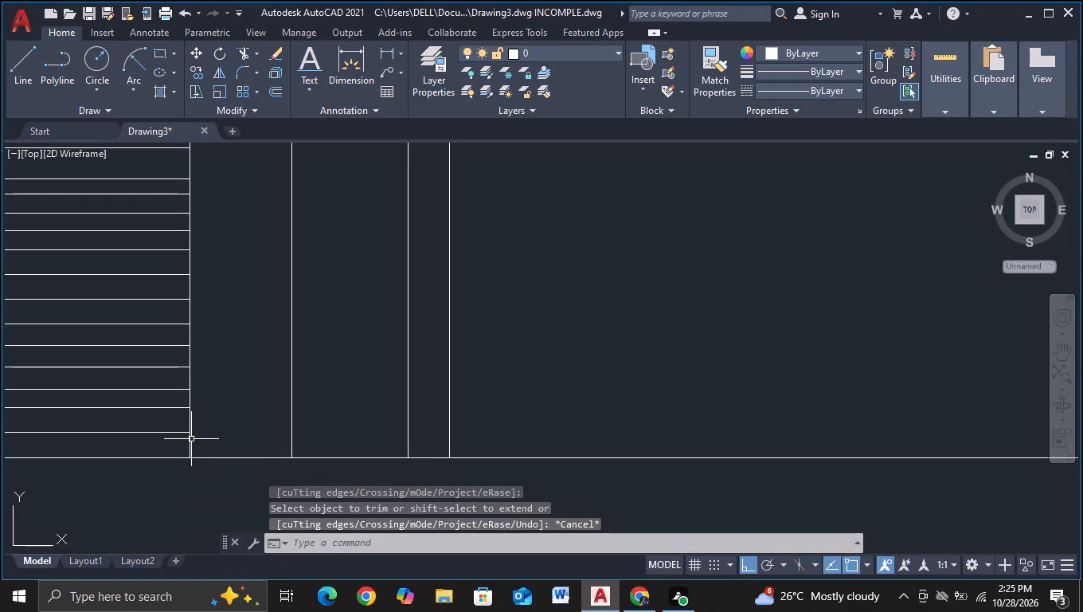
Erase the moved louvre panel's original right edge line, inside the newly drawn vertical.
click(189, 443)
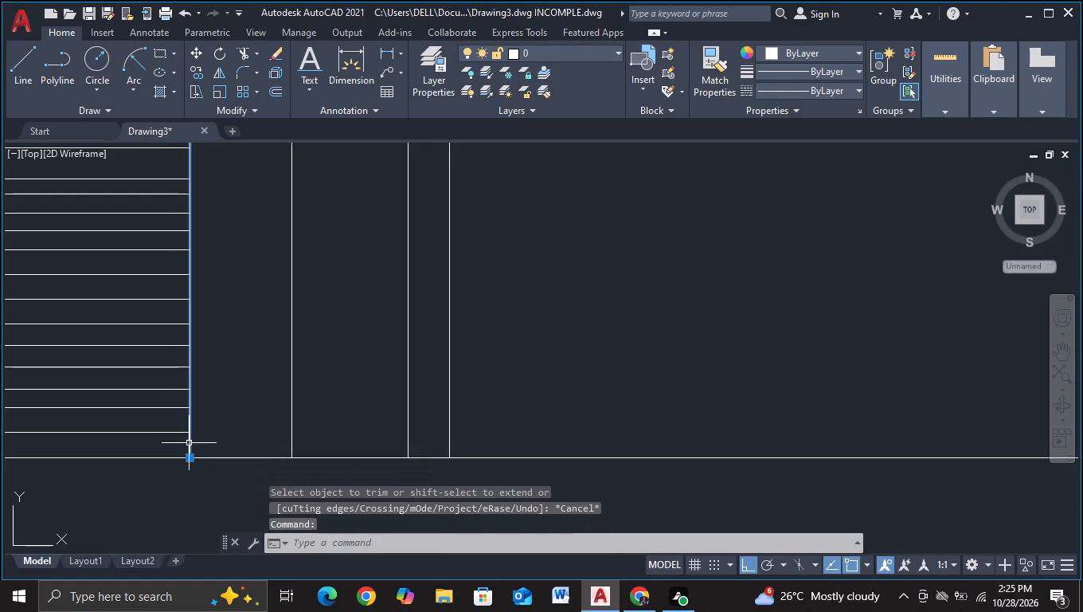
key(Delete)
key(Escape)
Extend all of the panel's louvre lines, from top to ground, to the new vertical edge.
key(e)
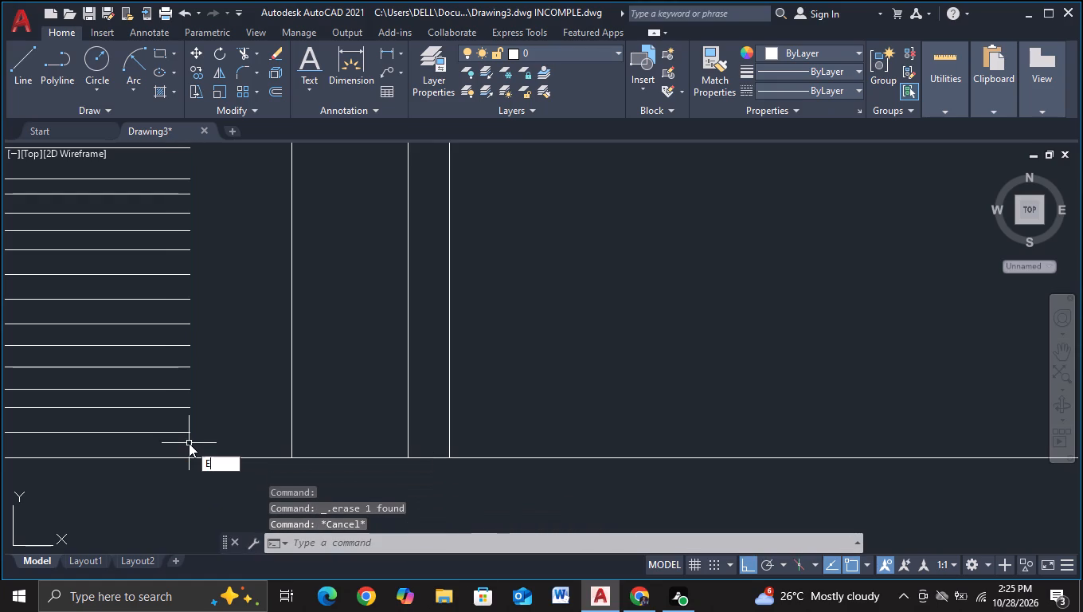
click(279, 491)
scroll(240, 397, down, 2)
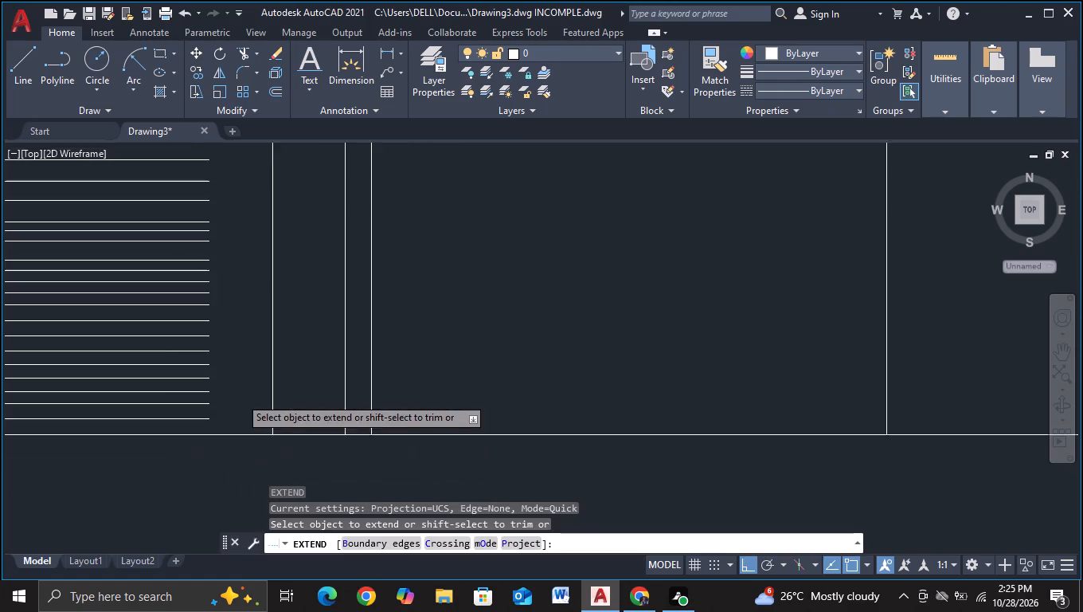
middle_drag(240, 397, 323, 446)
scroll(338, 441, down, 1)
scroll(315, 269, up, 1)
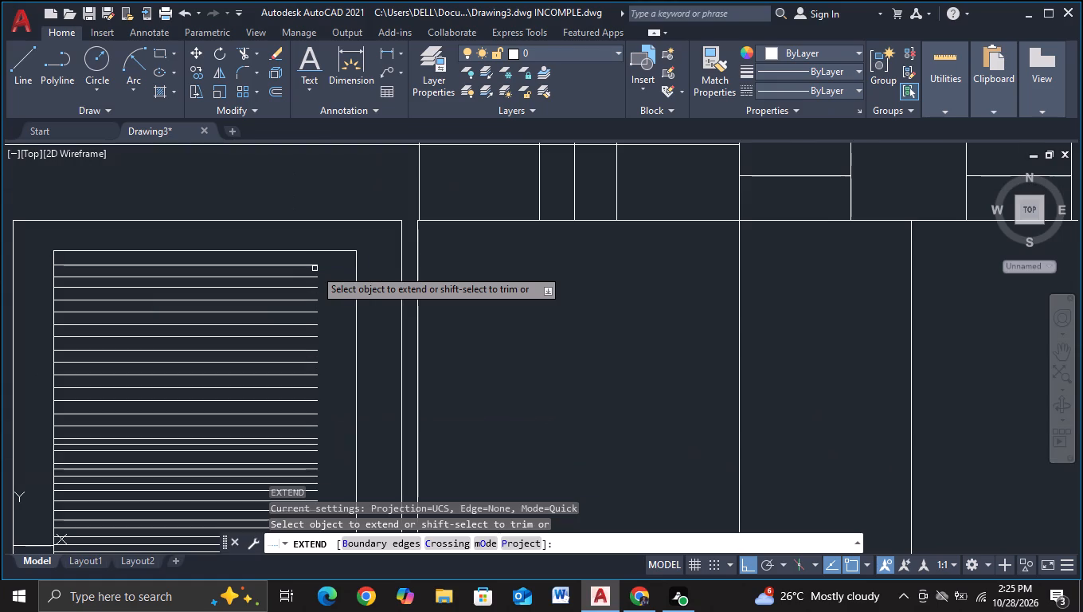
click(307, 258)
middle_drag(326, 384, 321, 265)
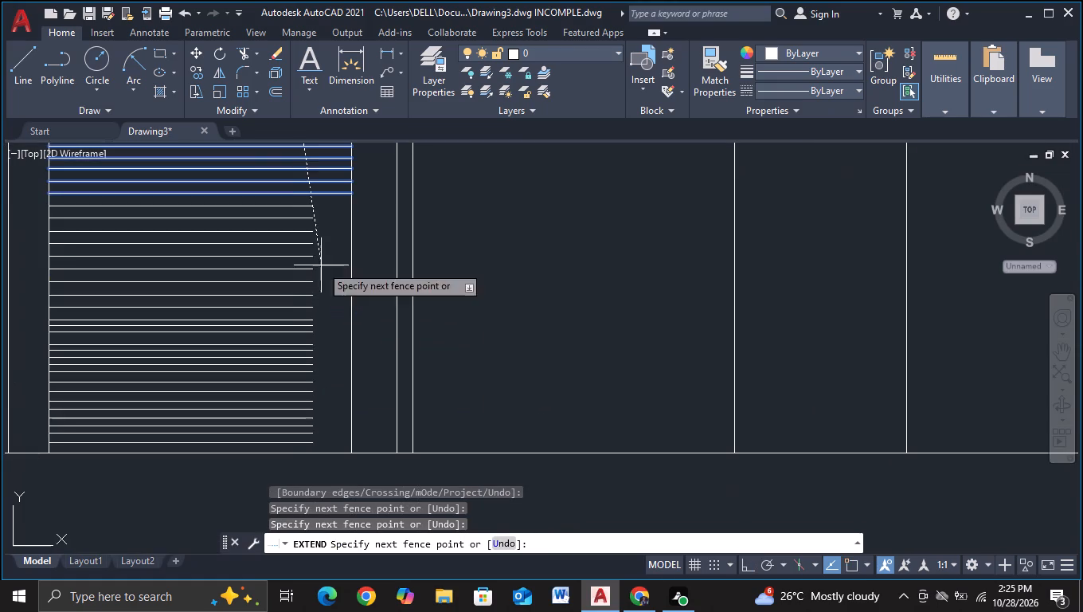
scroll(311, 437, up, 2)
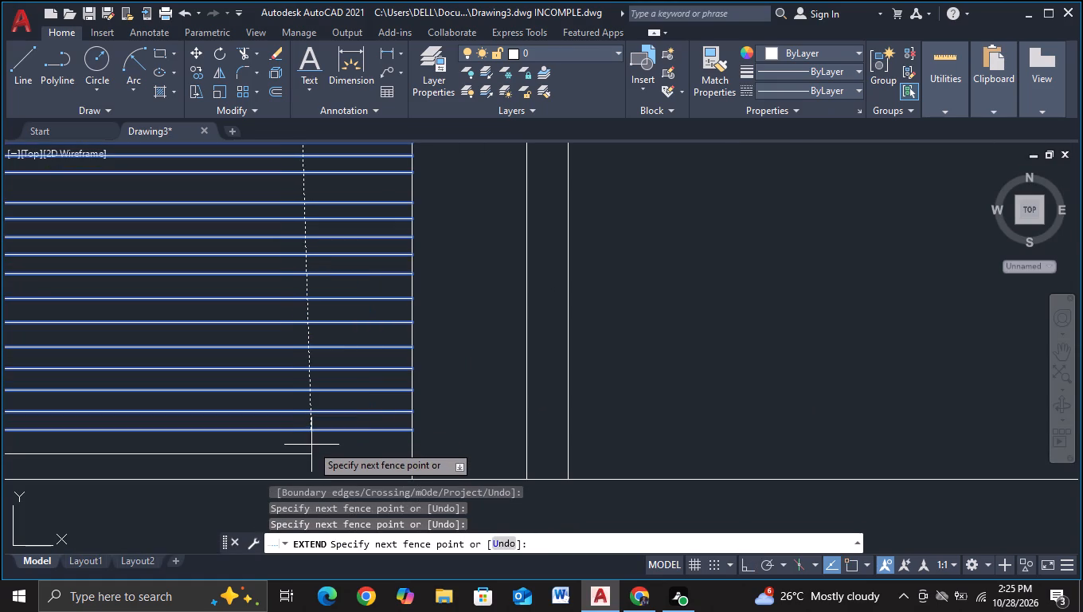
click(310, 463)
key(Escape)
Move the panel's right edge line about 4 units farther right, towards the bay frame.
scroll(310, 463, down, 3)
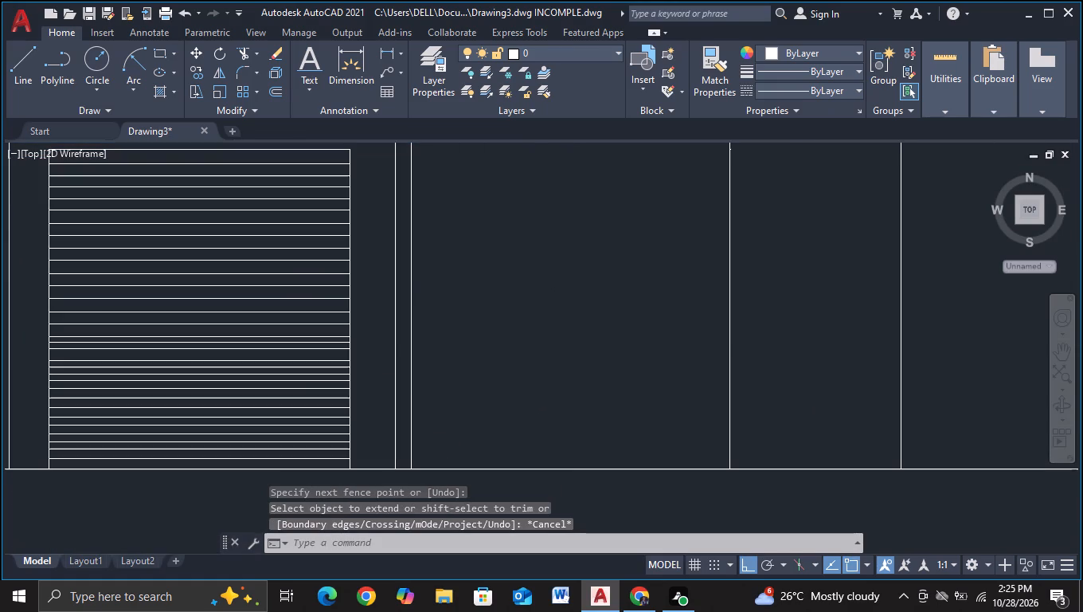
scroll(346, 408, down, 2)
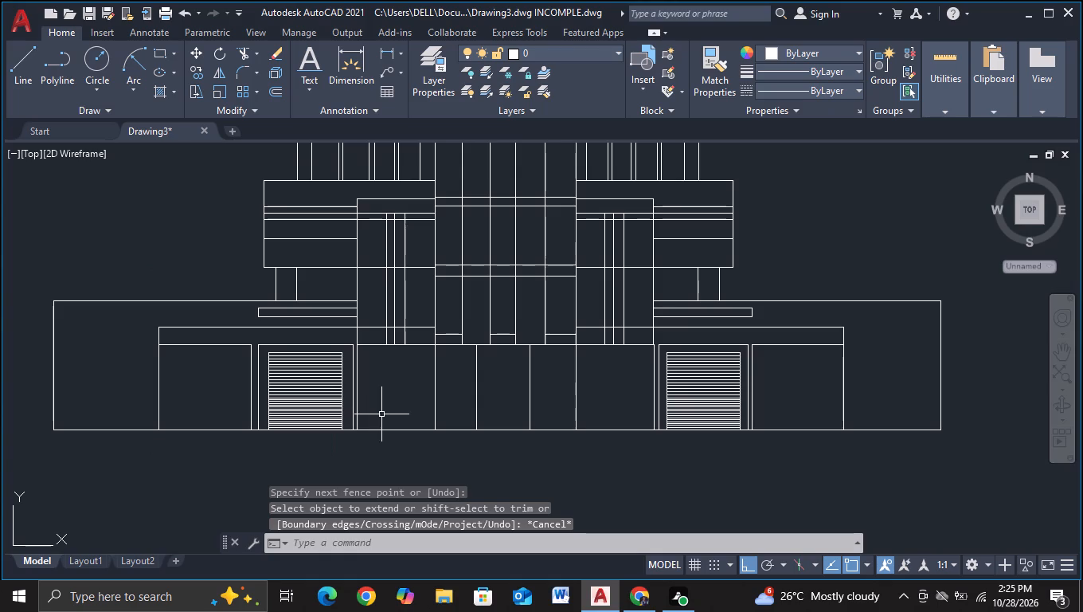
scroll(332, 414, up, 3)
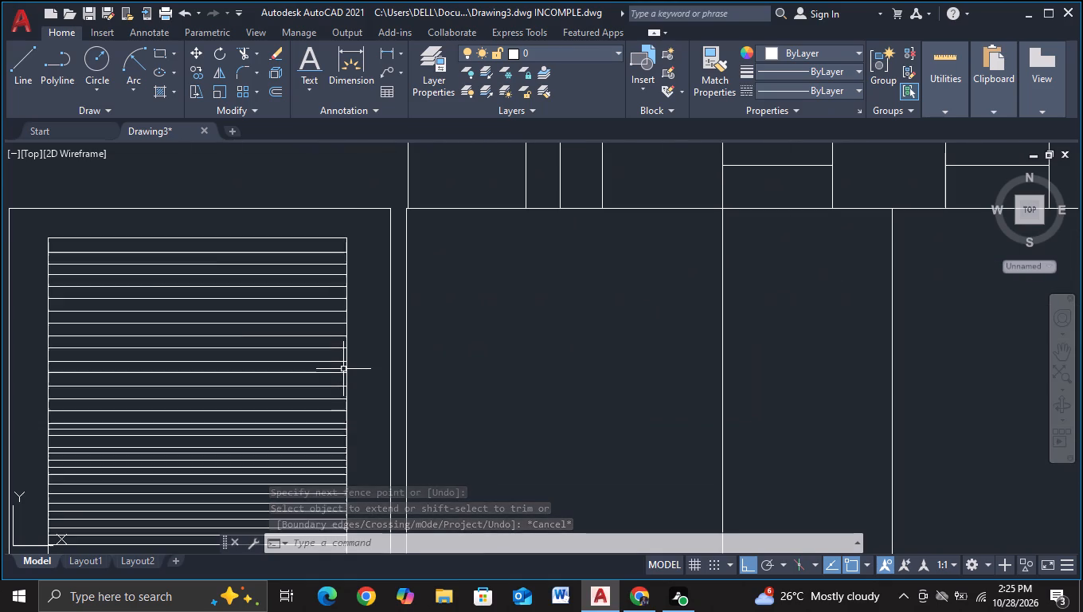
click(347, 248)
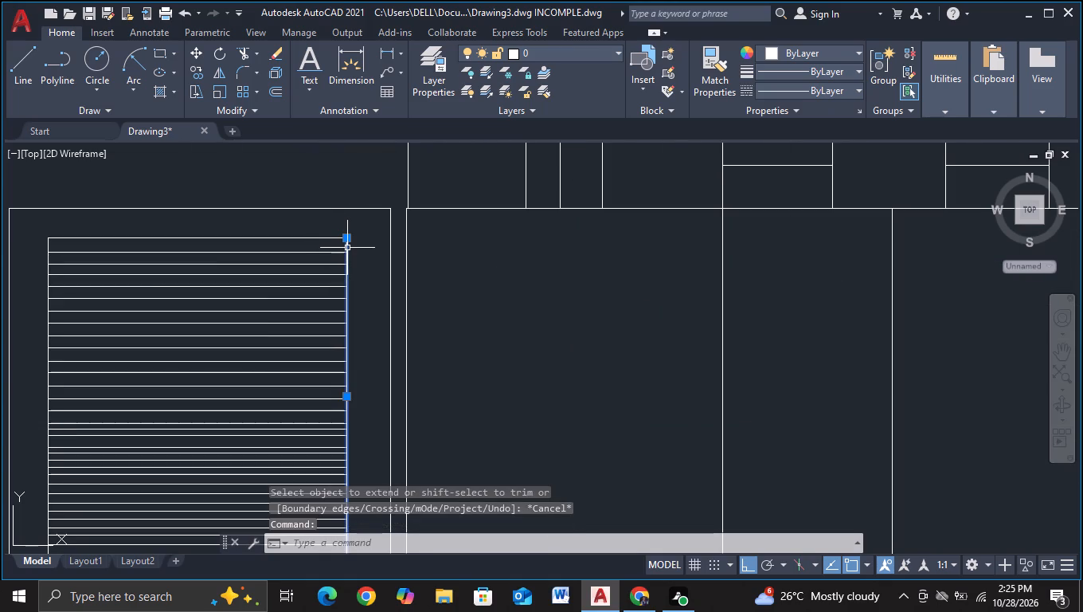
key(m)
click(373, 284)
click(446, 312)
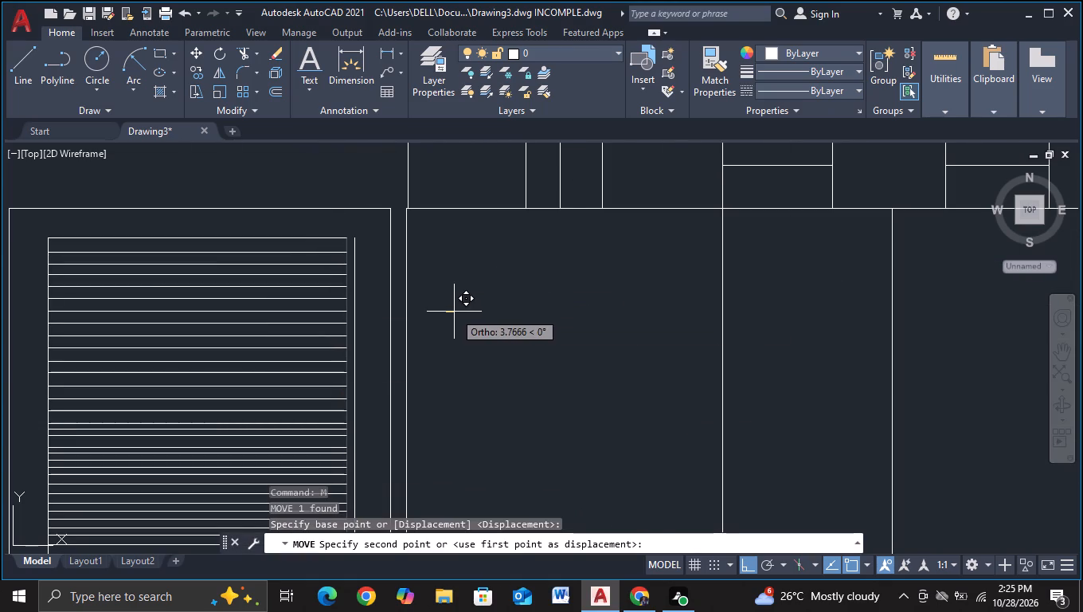
click(454, 312)
key(Escape)
Extend the panel's top line and all its louvre lines to the shifted right edge.
key(e)
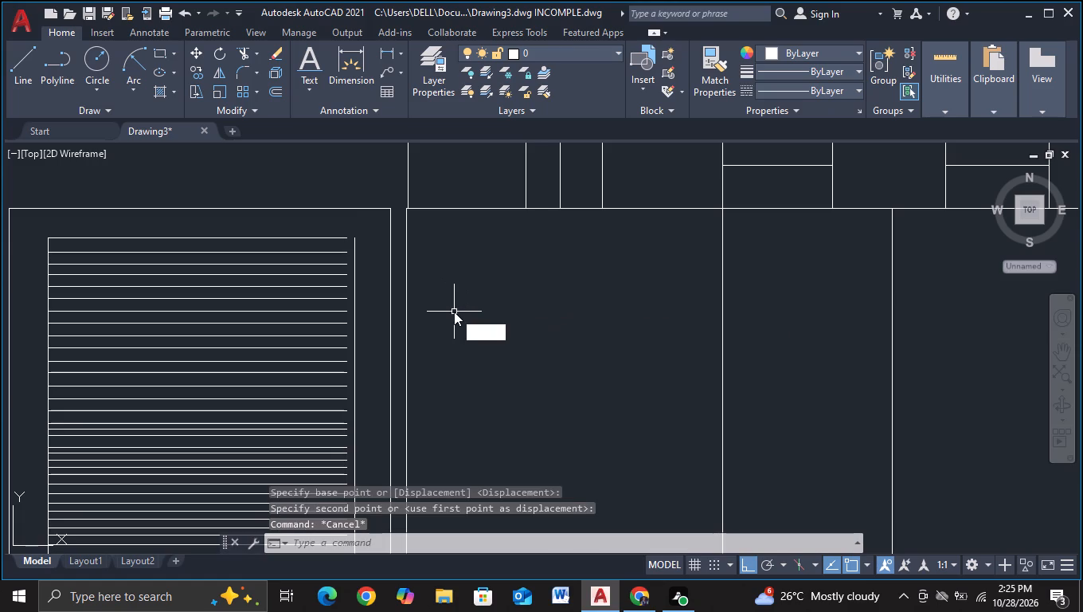
click(506, 358)
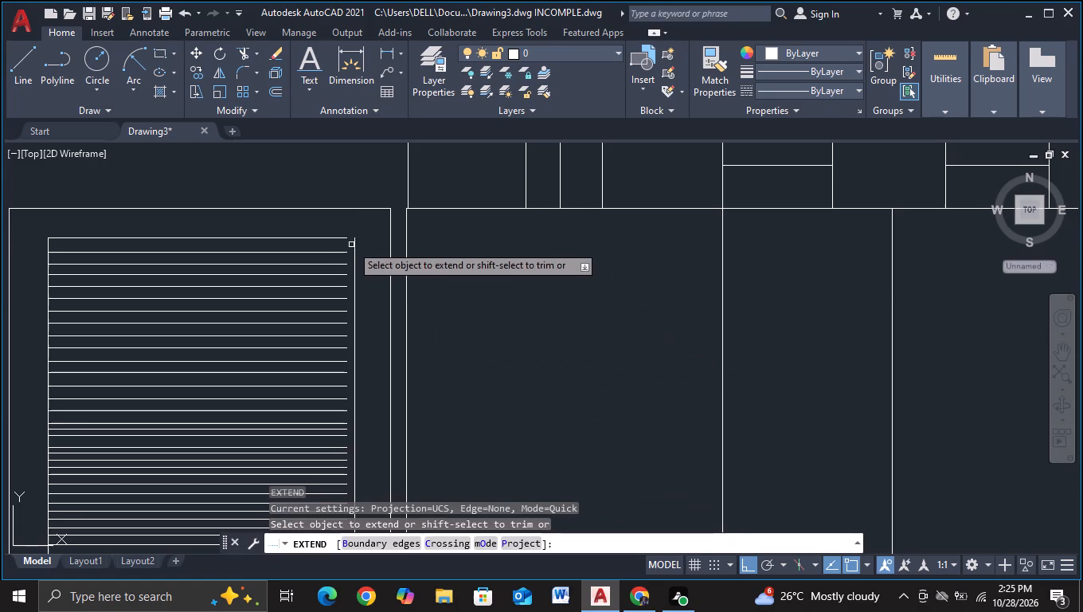
click(345, 226)
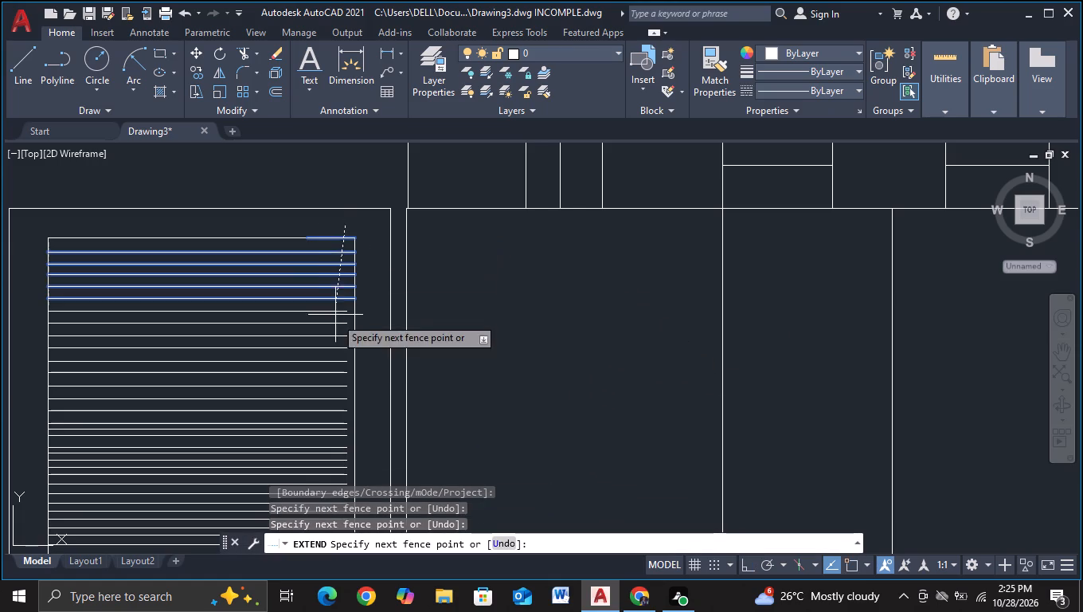
middle_drag(339, 363, 318, 277)
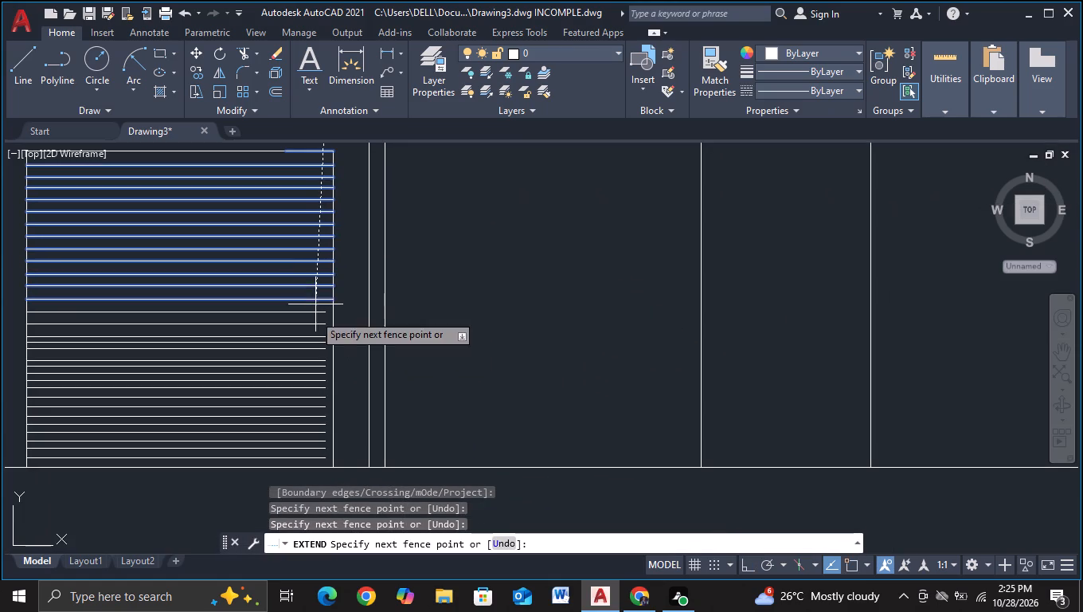
click(323, 468)
key(Escape)
Copy the fascia's top lines over the left and right base wings about 8.7 units straight down.
scroll(323, 468, down, 2)
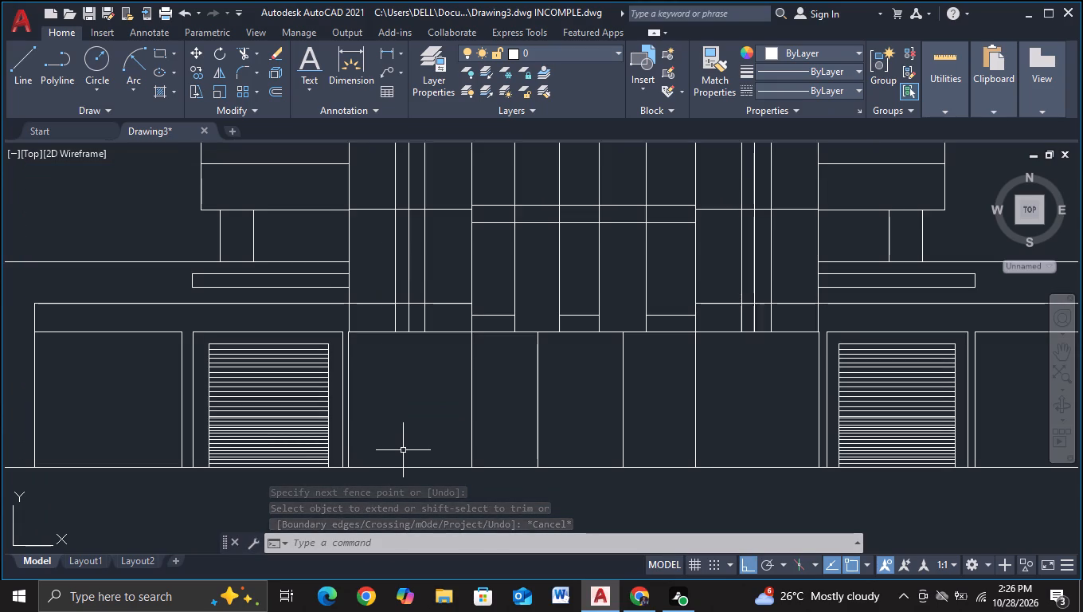
click(196, 304)
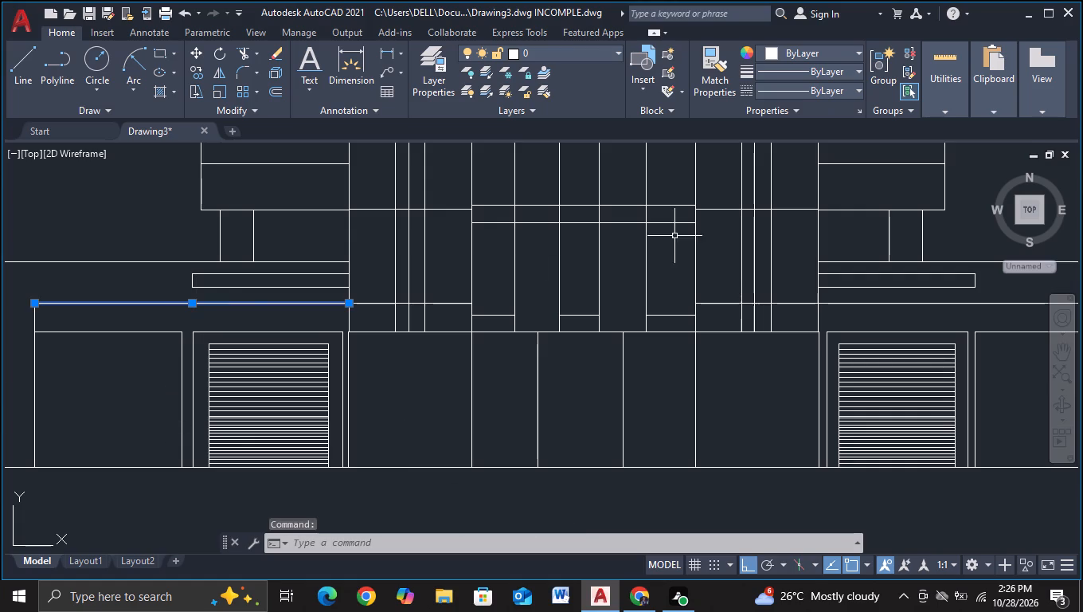
click(865, 304)
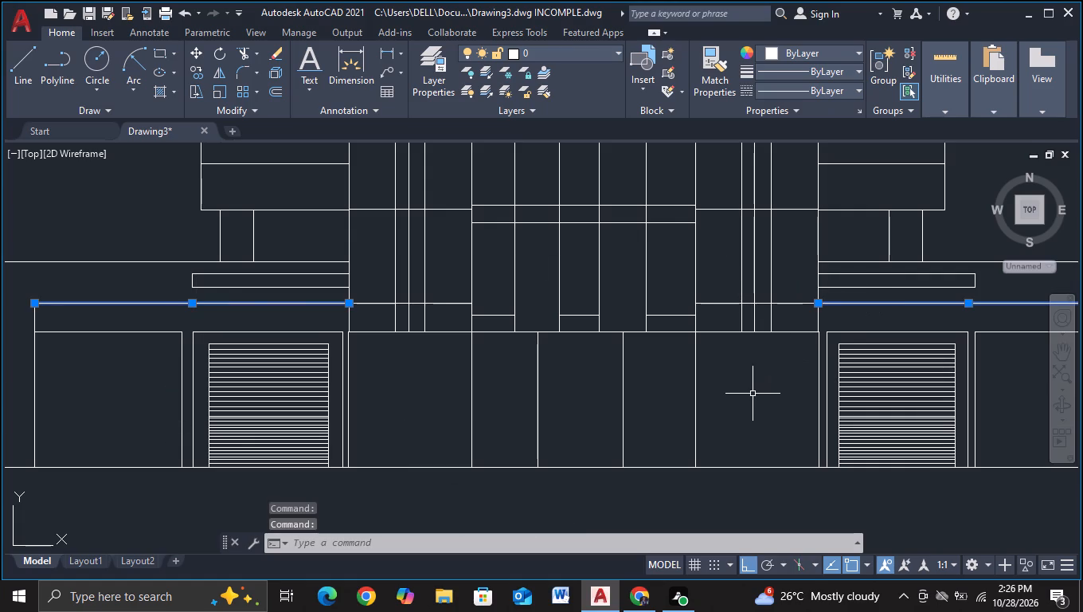
key(c)
click(774, 440)
click(768, 410)
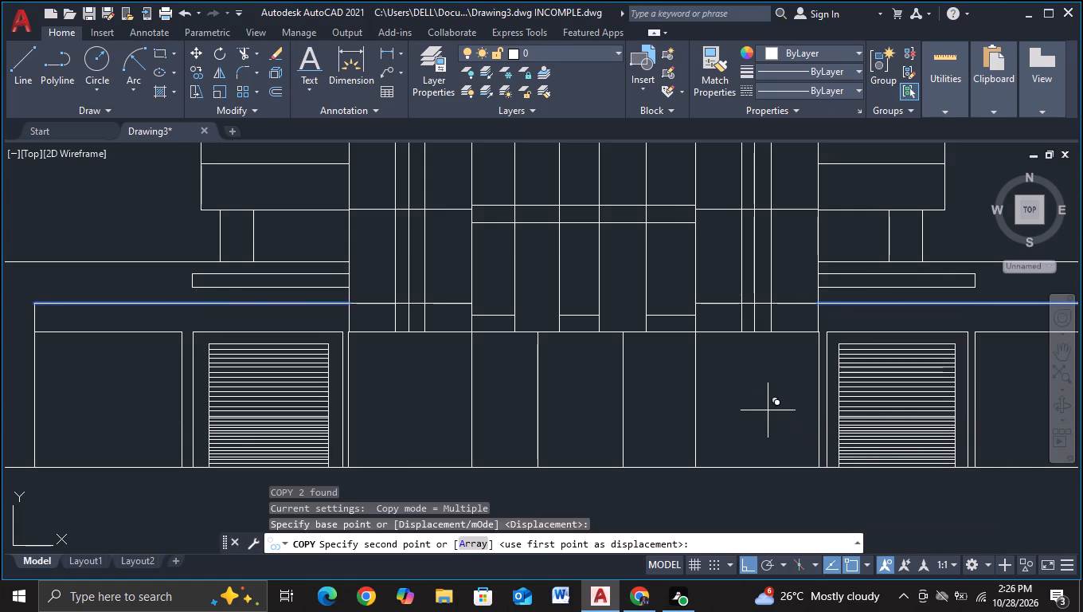
click(768, 418)
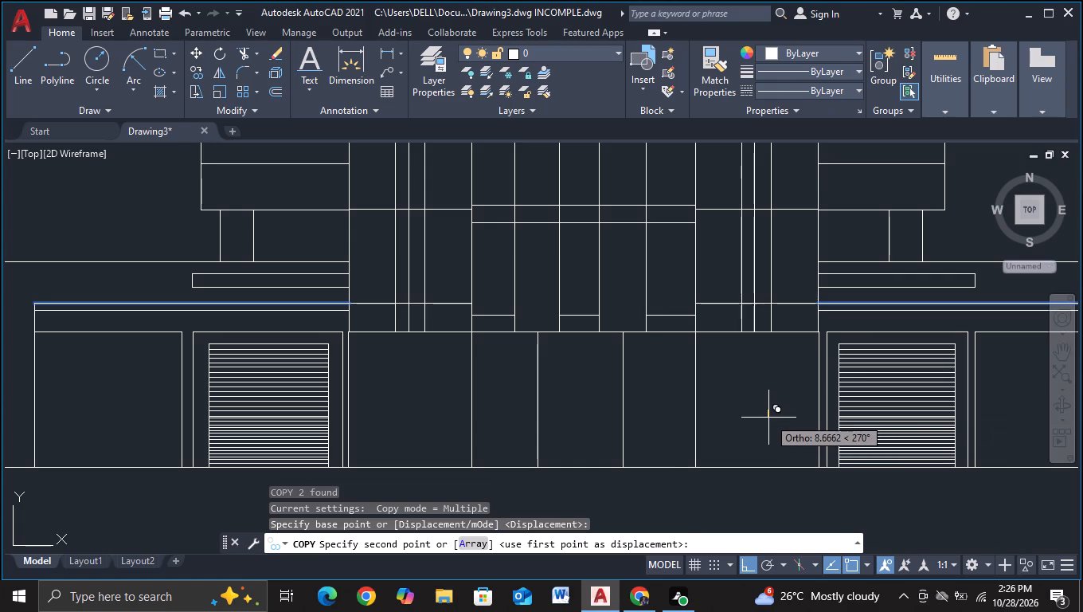
key(Escape)
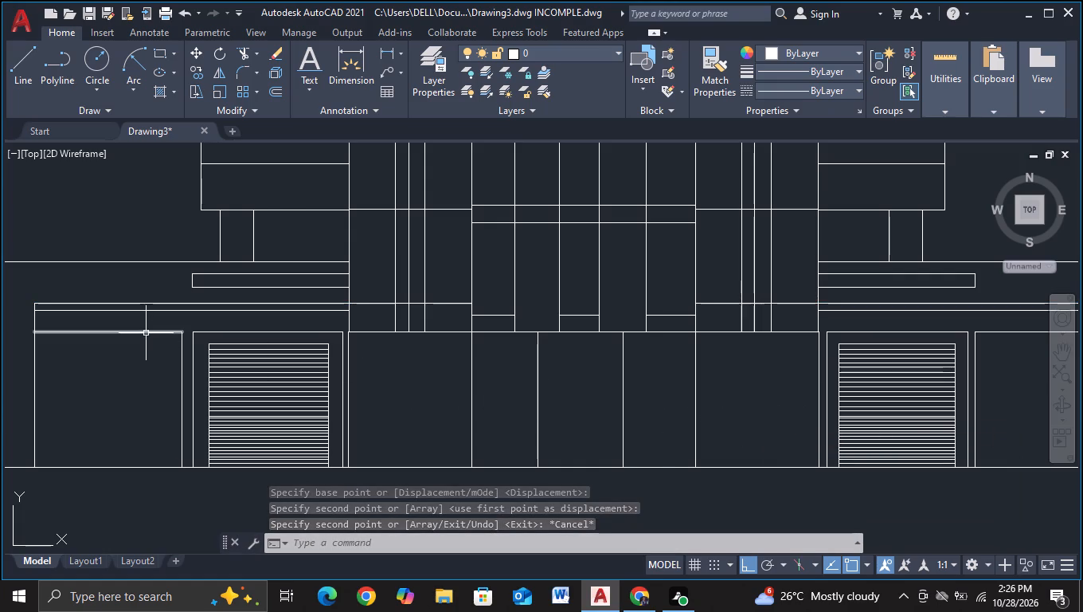
Draw a horizontal line from the leftmost base bay's outer top corner to the left wing's outer wall and trim the overhang.
middle_drag(134, 368, 459, 358)
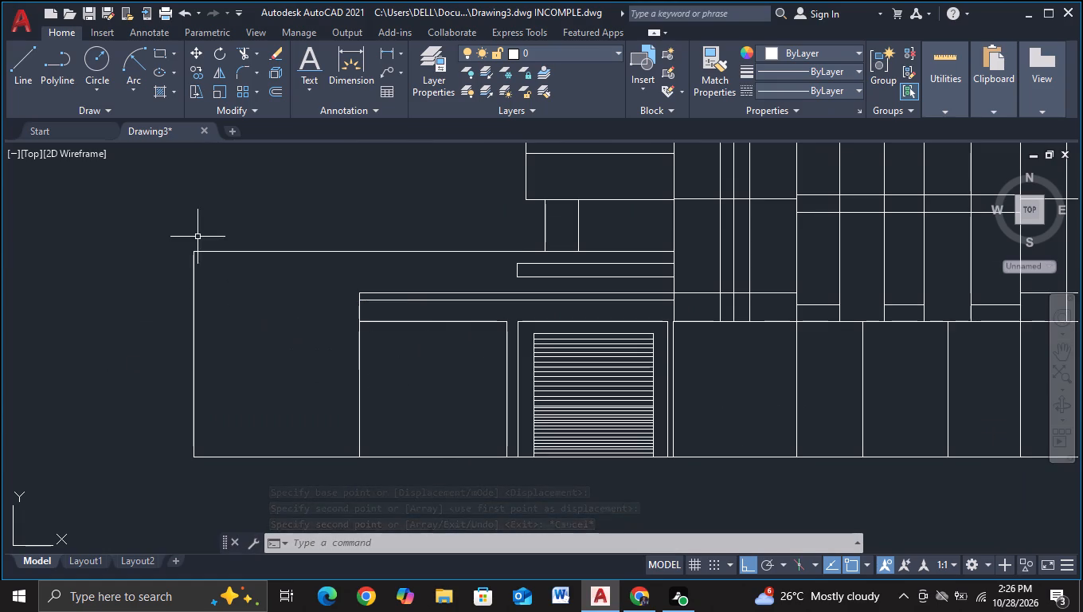
click(11, 84)
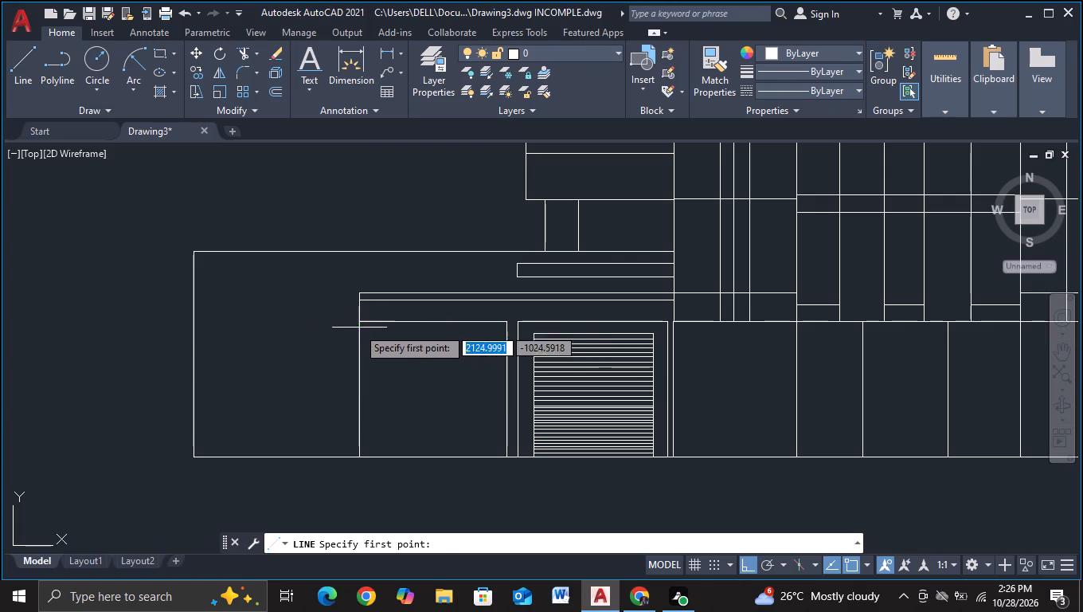
click(357, 328)
click(102, 320)
key(Escape)
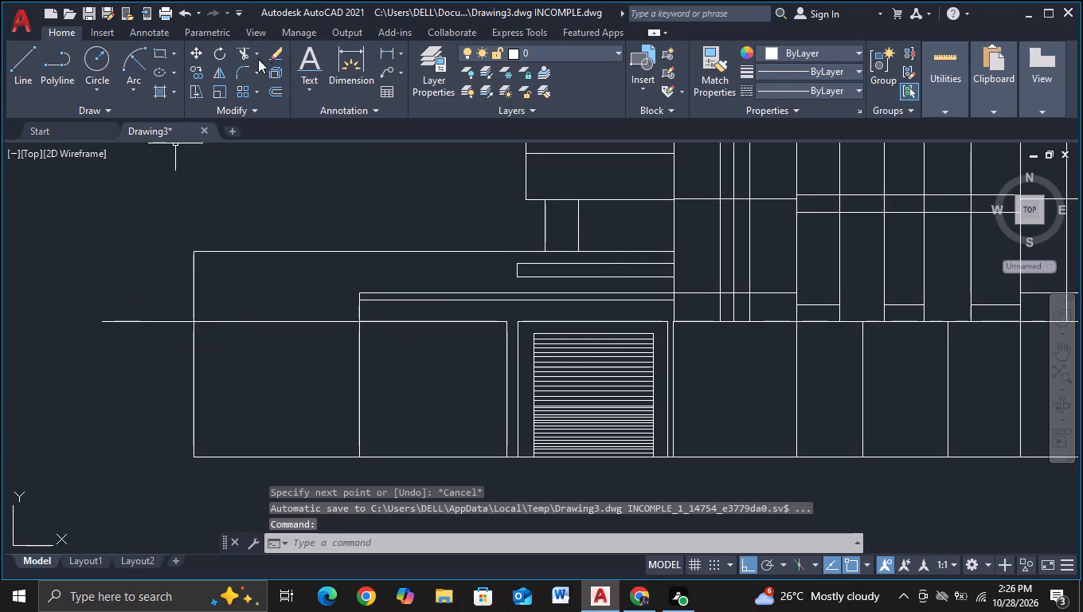
click(242, 59)
click(146, 304)
click(148, 395)
scroll(148, 395, down, 3)
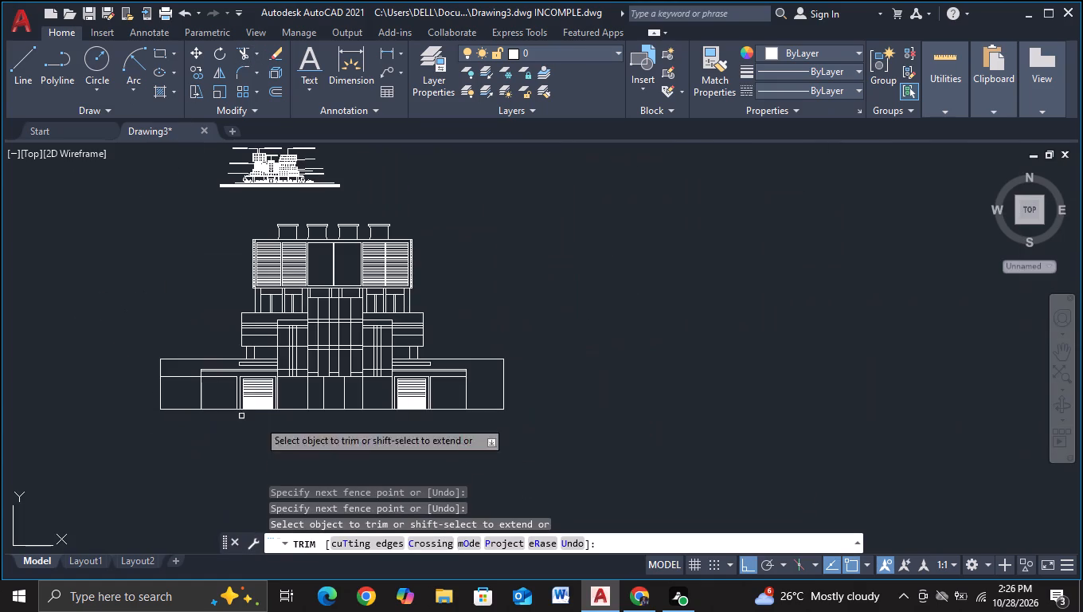
scroll(528, 420, up, 2)
key(Escape)
Draw a matching horizontal line from the rightmost base bay's outer top corner to the right wing's outer wall, trimming the overhang.
click(33, 69)
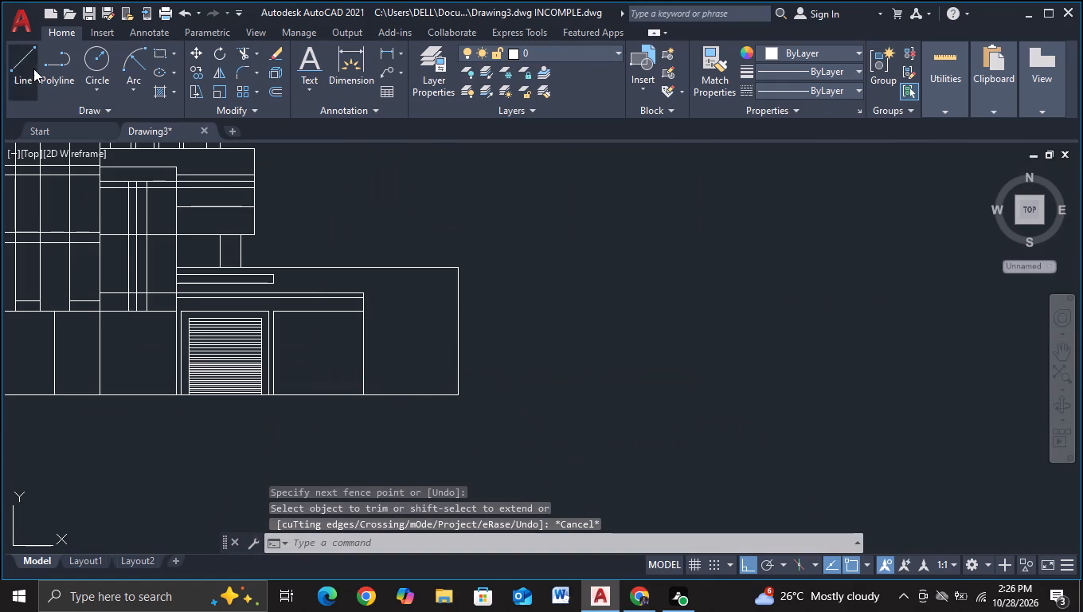
click(362, 310)
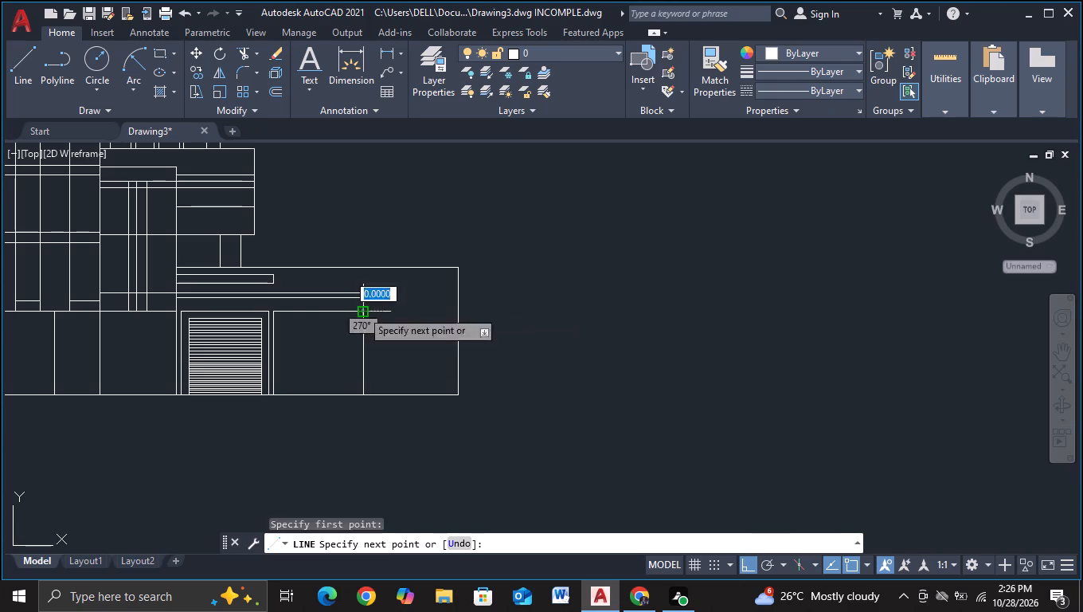
click(602, 313)
key(Escape)
click(242, 55)
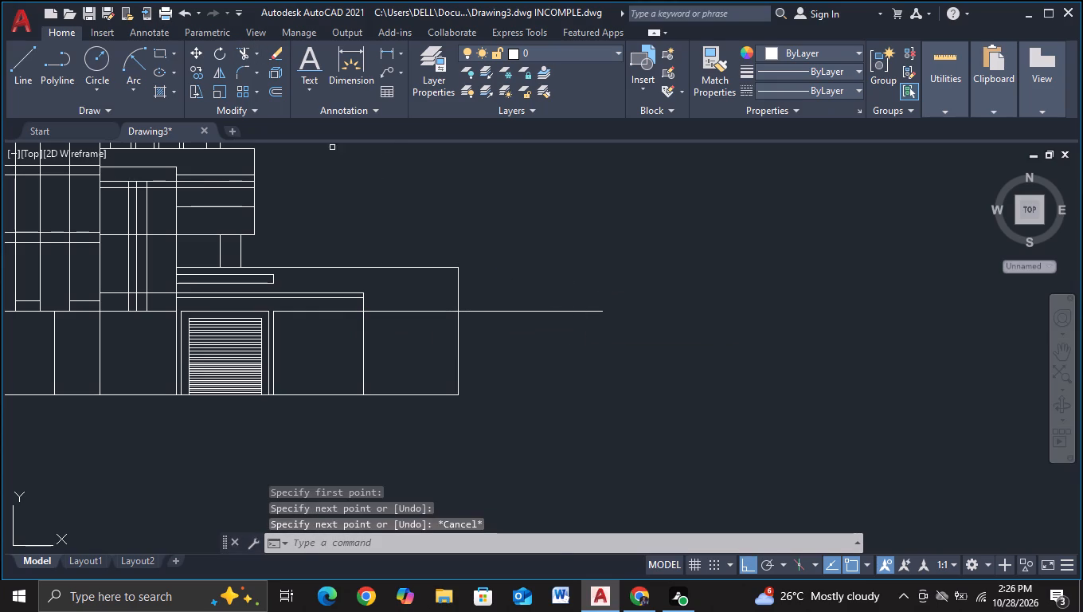
click(571, 231)
click(555, 334)
scroll(555, 334, down, 2)
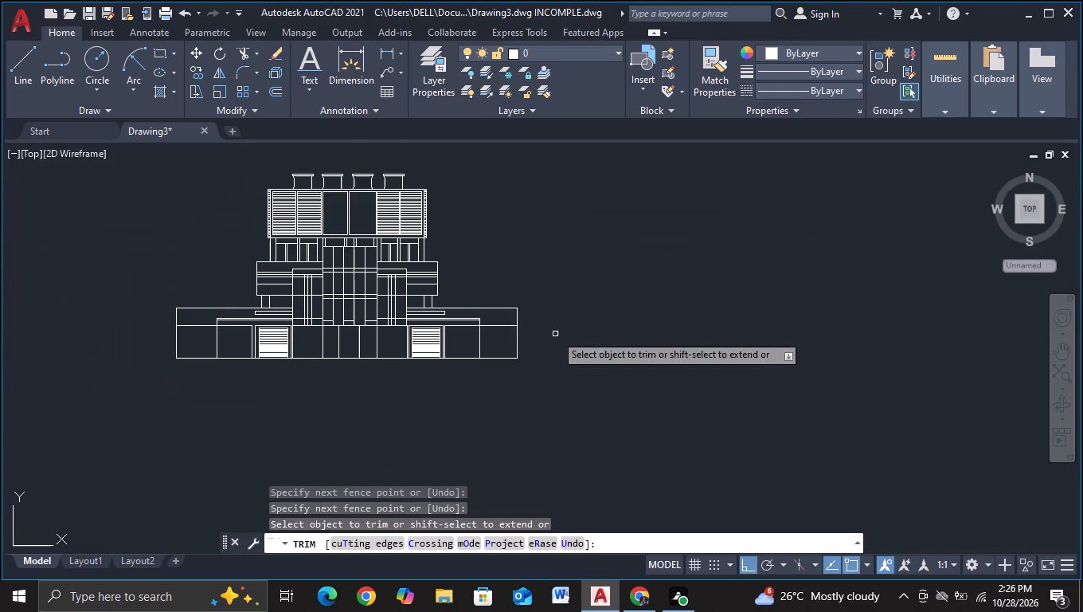
middle_drag(534, 390, 549, 388)
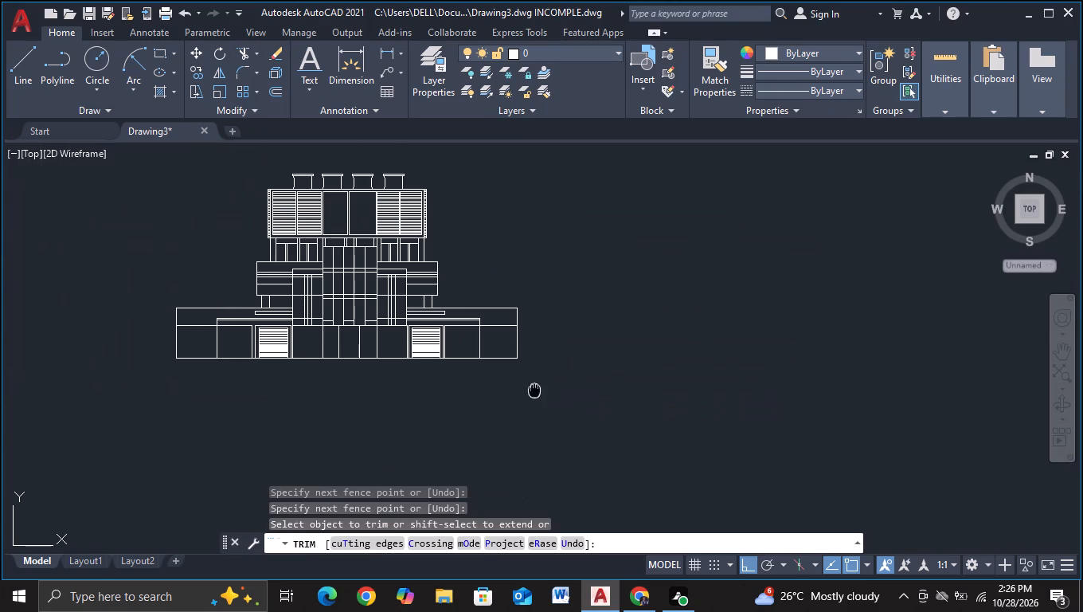
middle_drag(549, 388, 645, 379)
key(Escape)
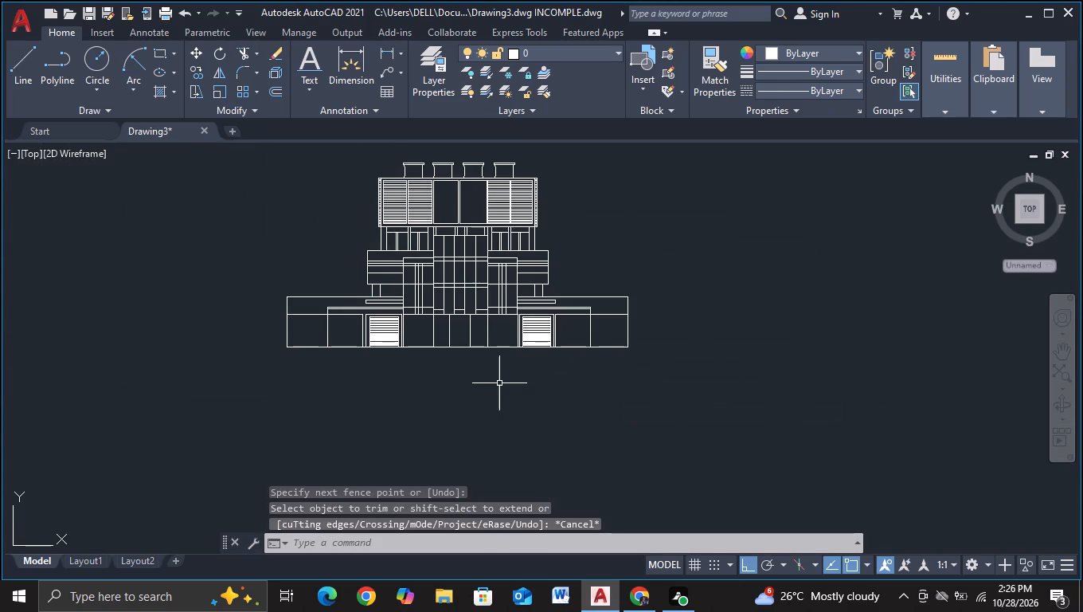
Draw a three-sided door outline in the right-hand of the three central base bays, with both sides running below the ground line.
middle_drag(624, 233, 627, 253)
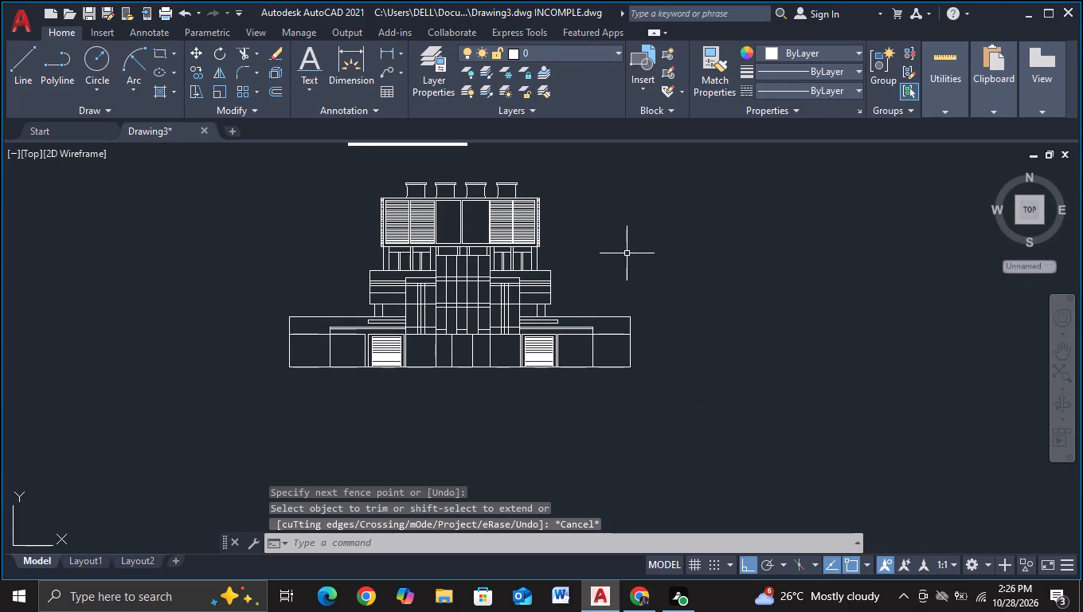
scroll(626, 256, up, 1)
middle_drag(617, 279, 648, 251)
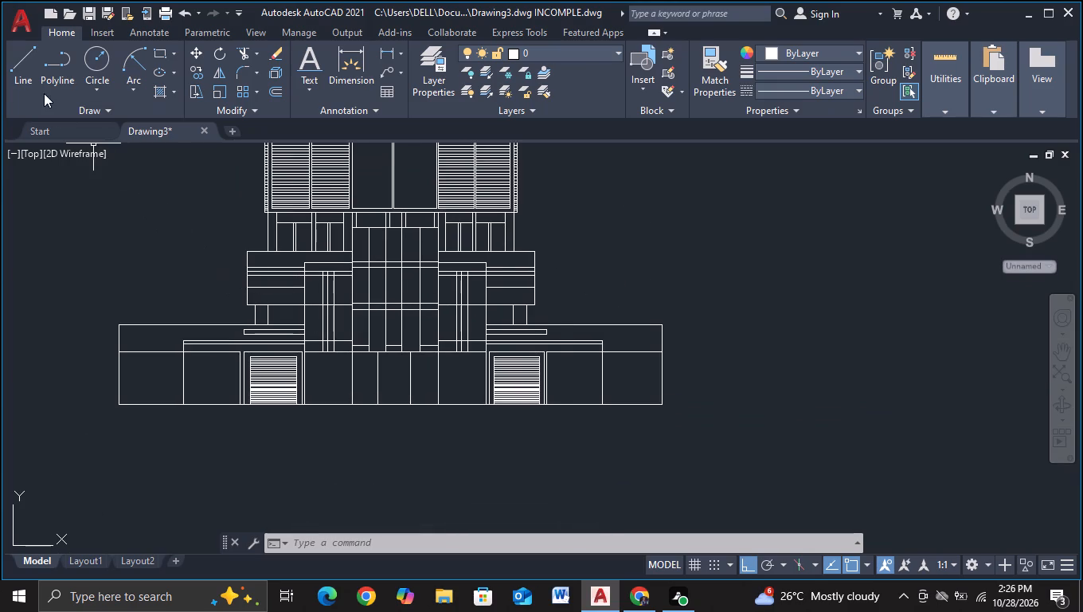
click(23, 79)
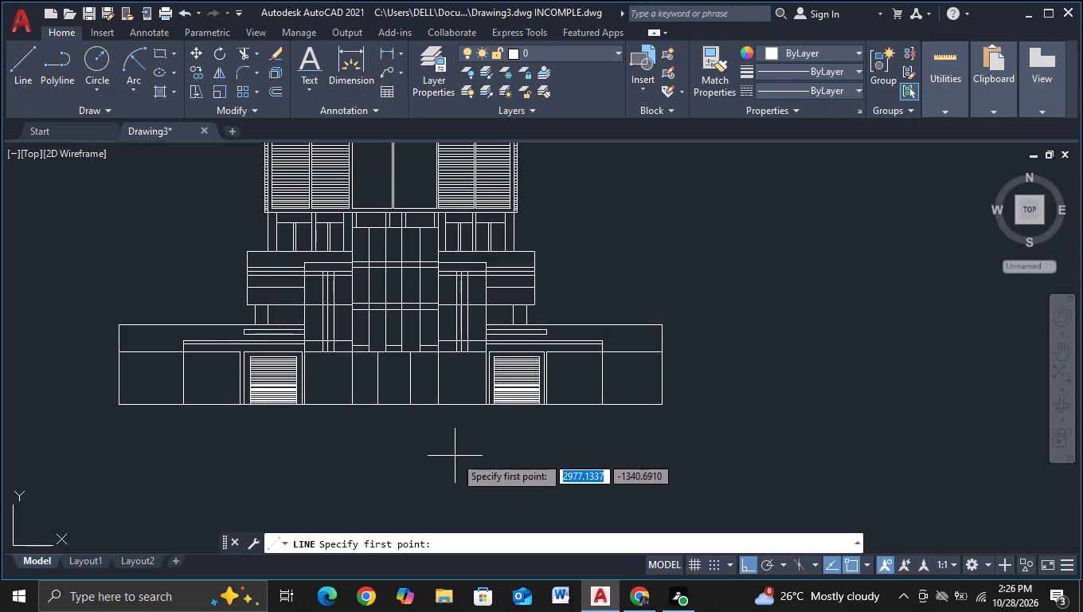
scroll(455, 456, up, 1)
middle_drag(455, 456, 316, 485)
middle_drag(364, 465, 661, 457)
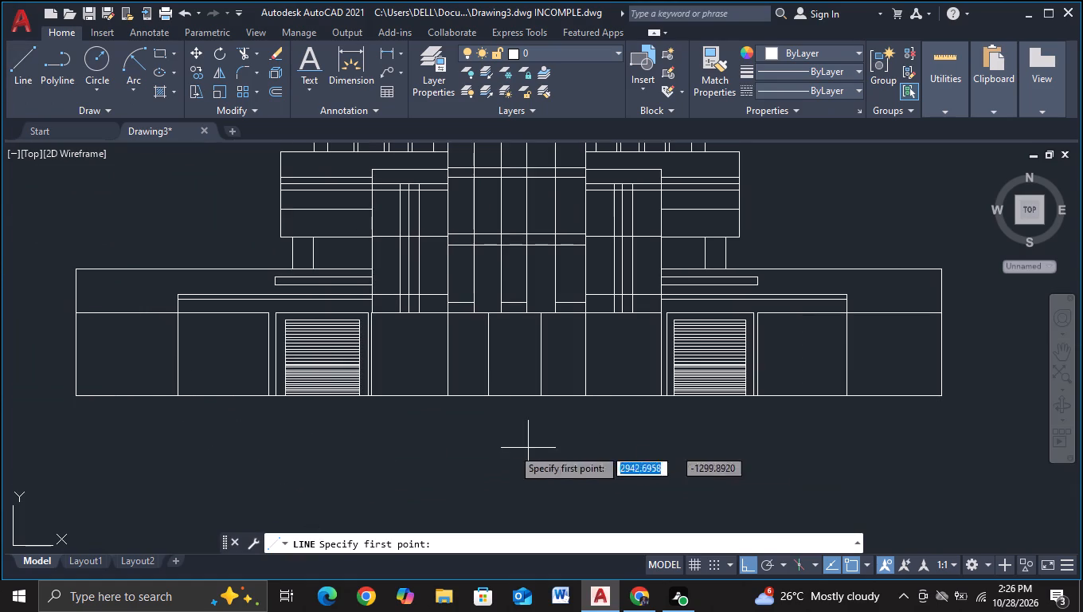
scroll(482, 446, up, 1)
middle_drag(482, 445, 393, 487)
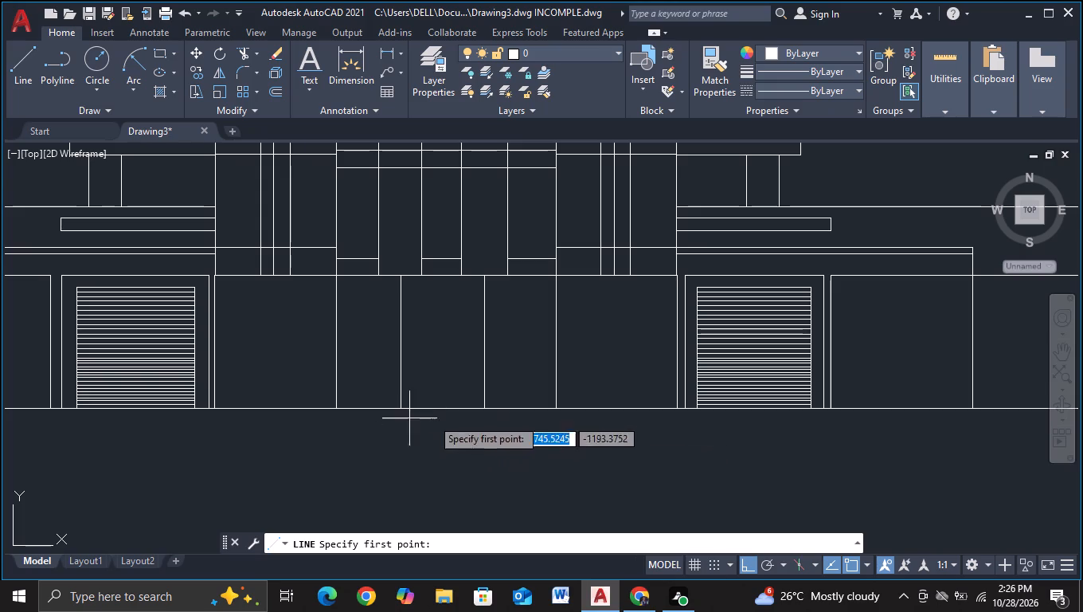
scroll(509, 413, up, 2)
click(487, 459)
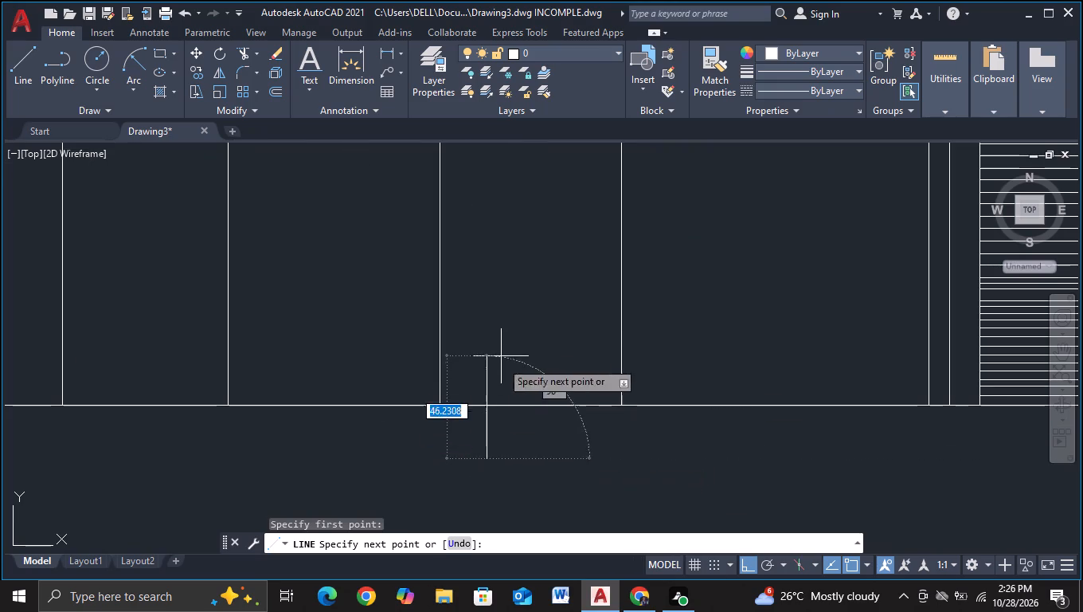
click(504, 269)
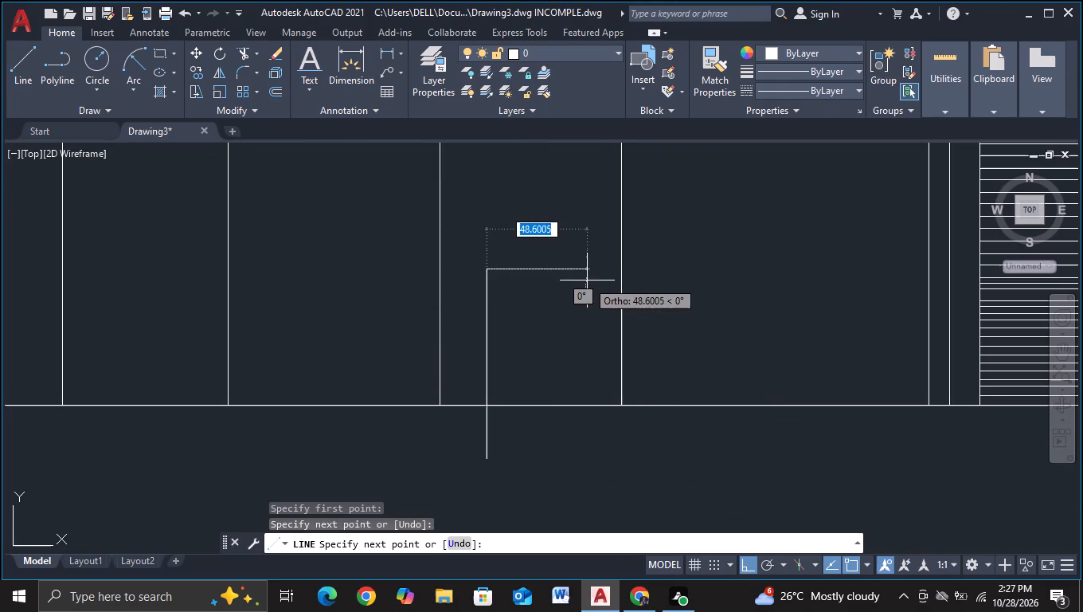
click(583, 280)
click(582, 465)
key(Escape)
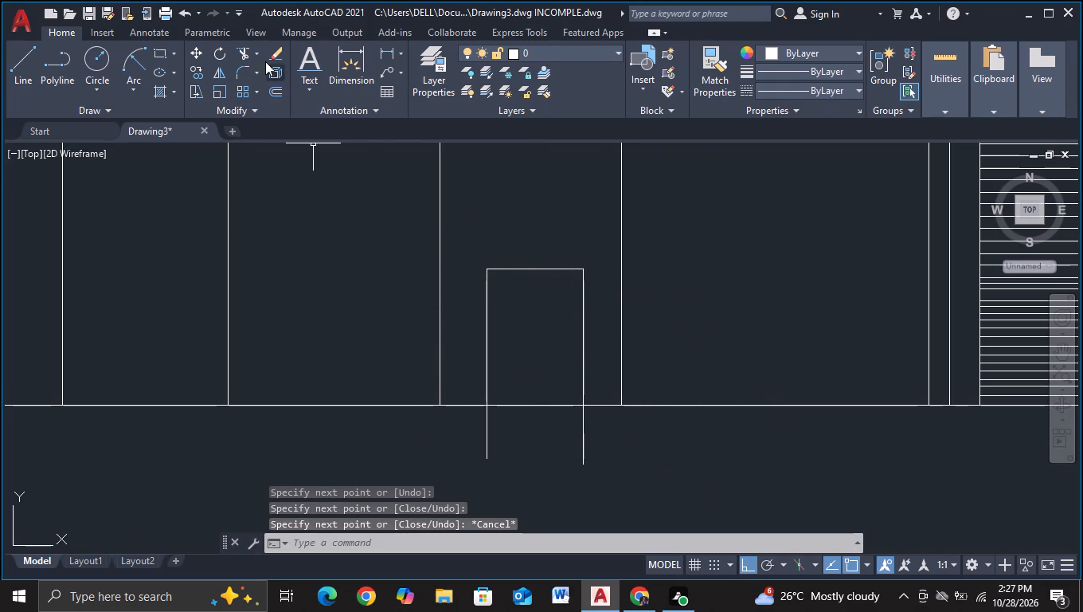
Trim both sides of the door outline where they extend below the ground line.
click(244, 55)
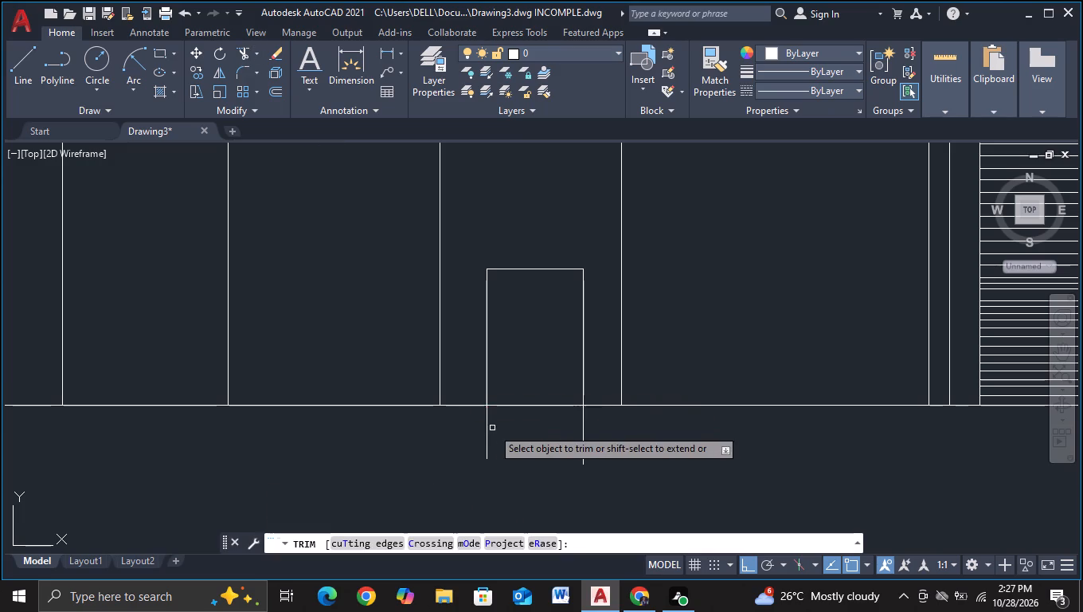
click(480, 430)
click(618, 447)
key(Escape)
Try to copy the door outline horizontally into the left-hand central base bay.
click(474, 255)
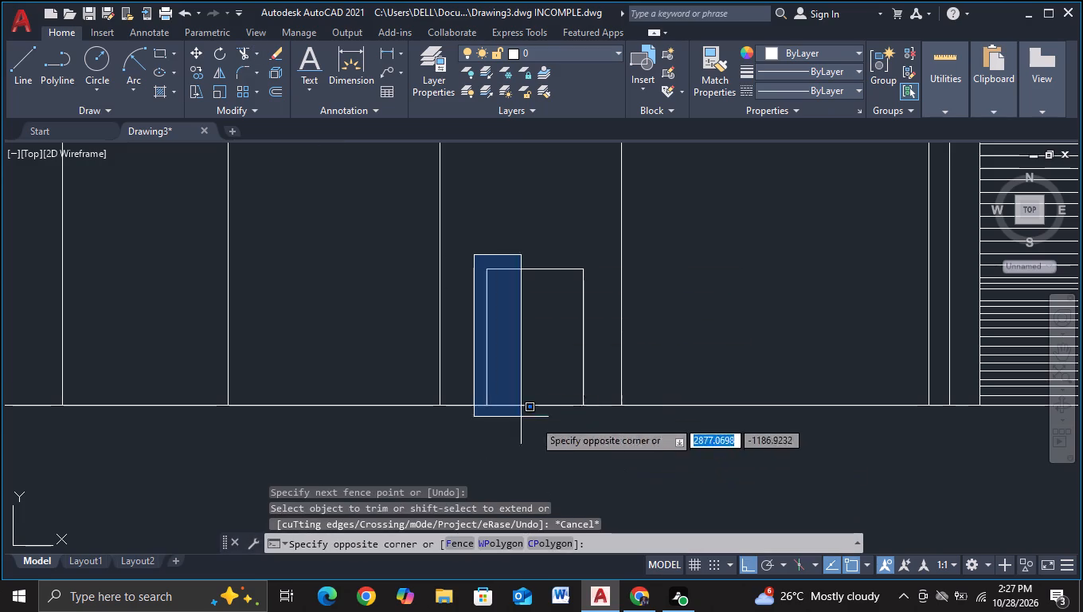
click(615, 414)
key(c)
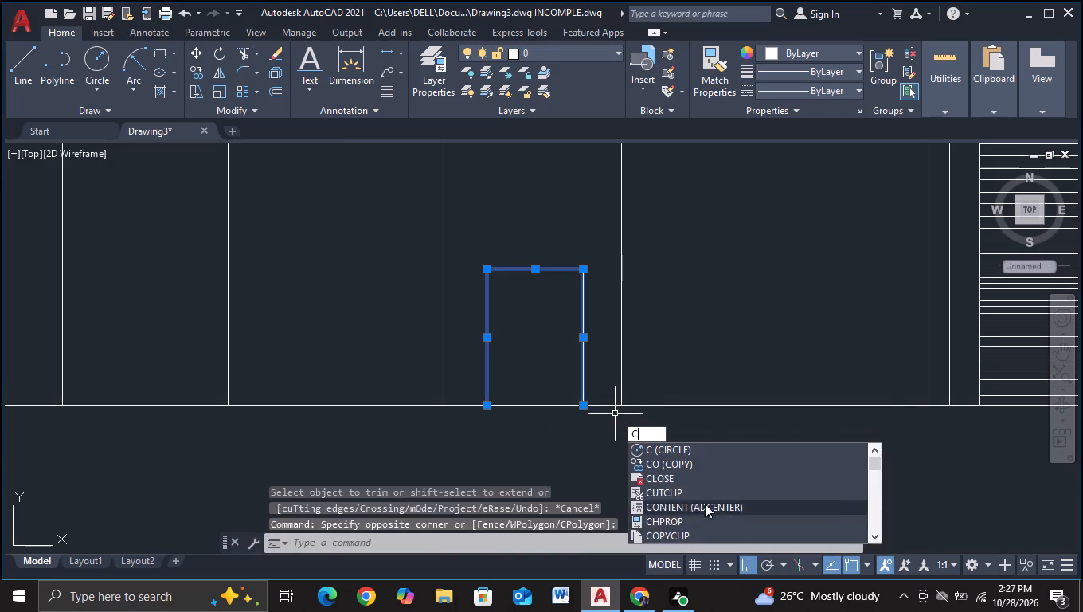
double_click(688, 470)
middle_drag(193, 424, 816, 413)
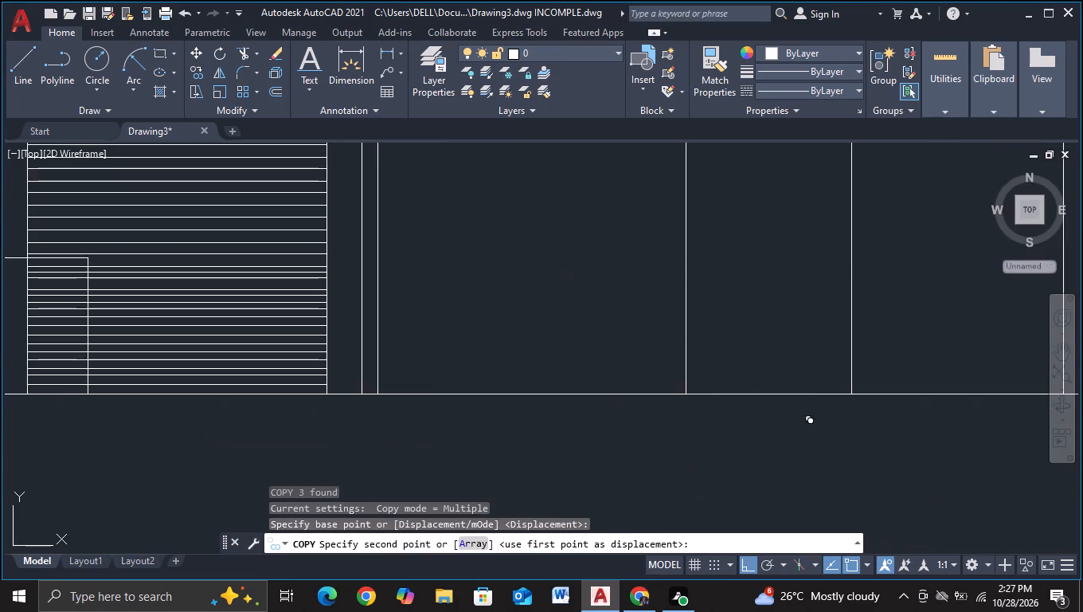
scroll(810, 415, down, 1)
middle_drag(810, 415, 427, 379)
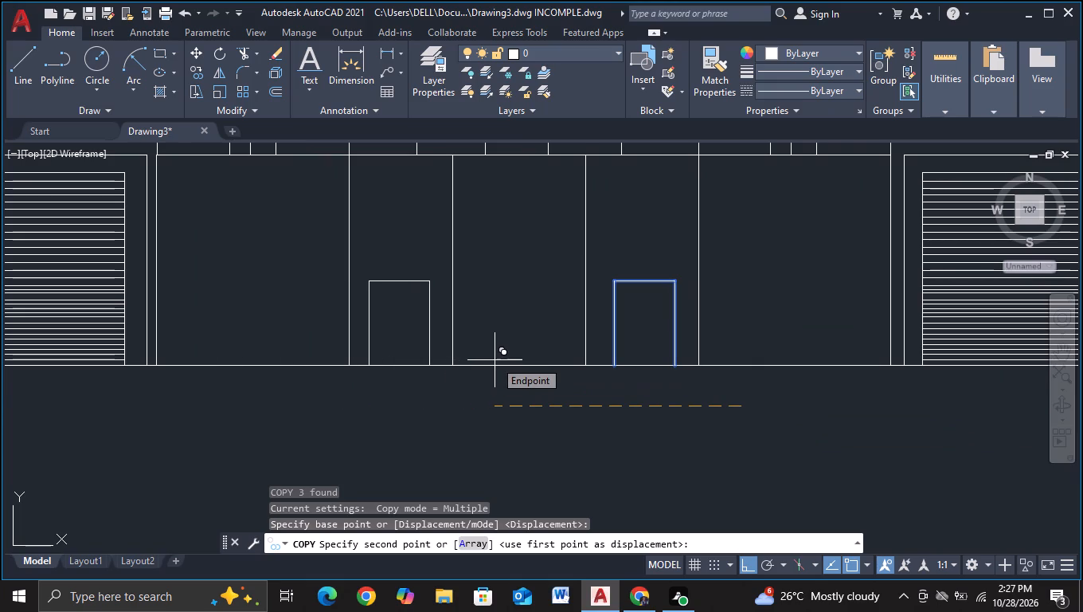
click(495, 360)
key(Escape)
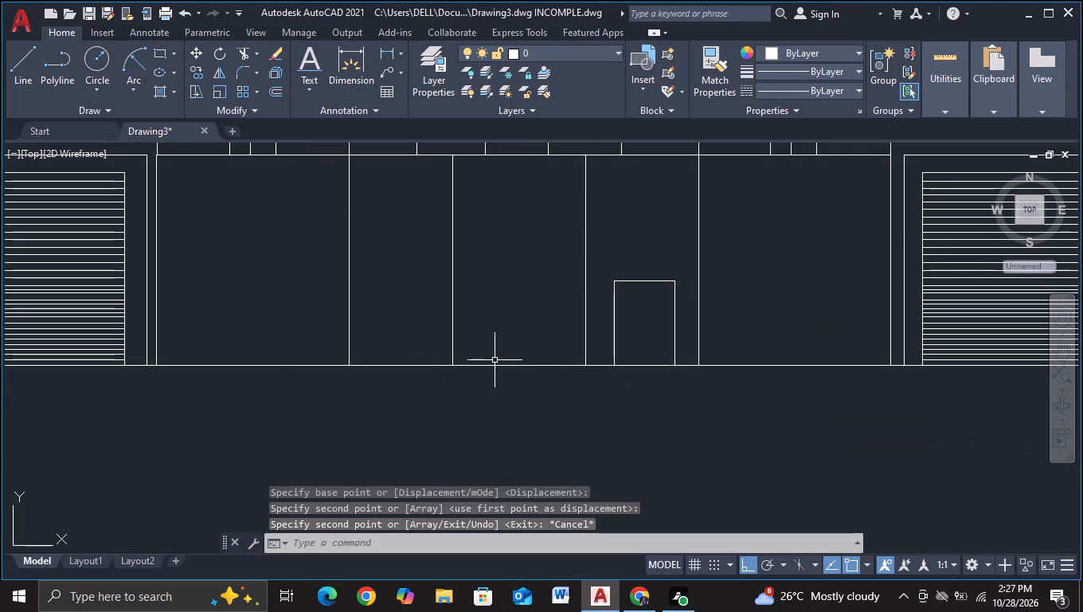
Copy the stray door outline beside the left wing into the left-hand central base bay, standing on the ground line, with Ortho off.
scroll(495, 360, down, 2)
middle_drag(276, 382, 489, 373)
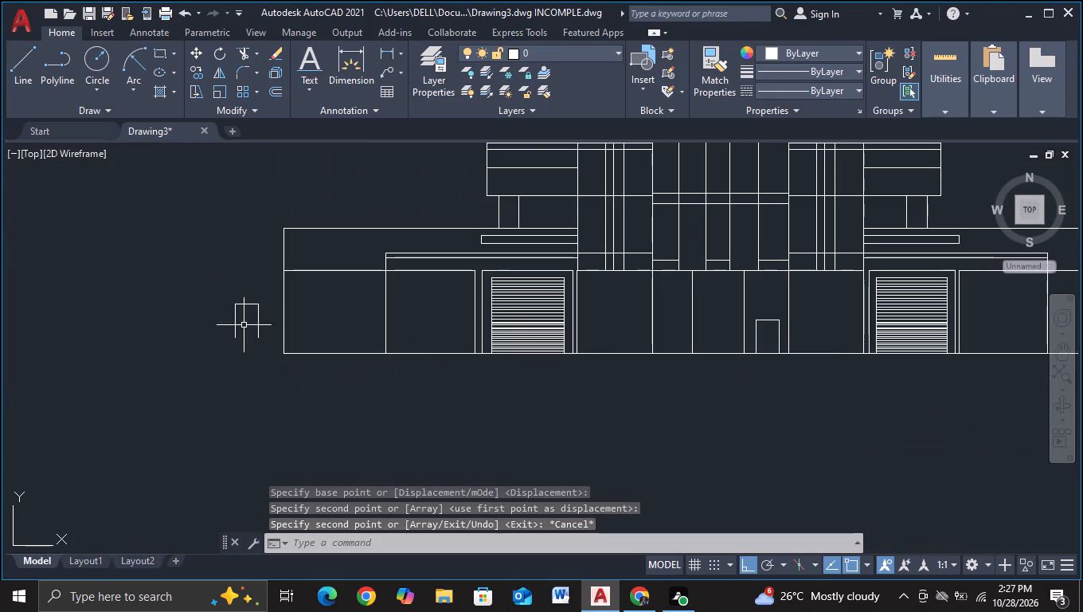
click(225, 292)
click(275, 362)
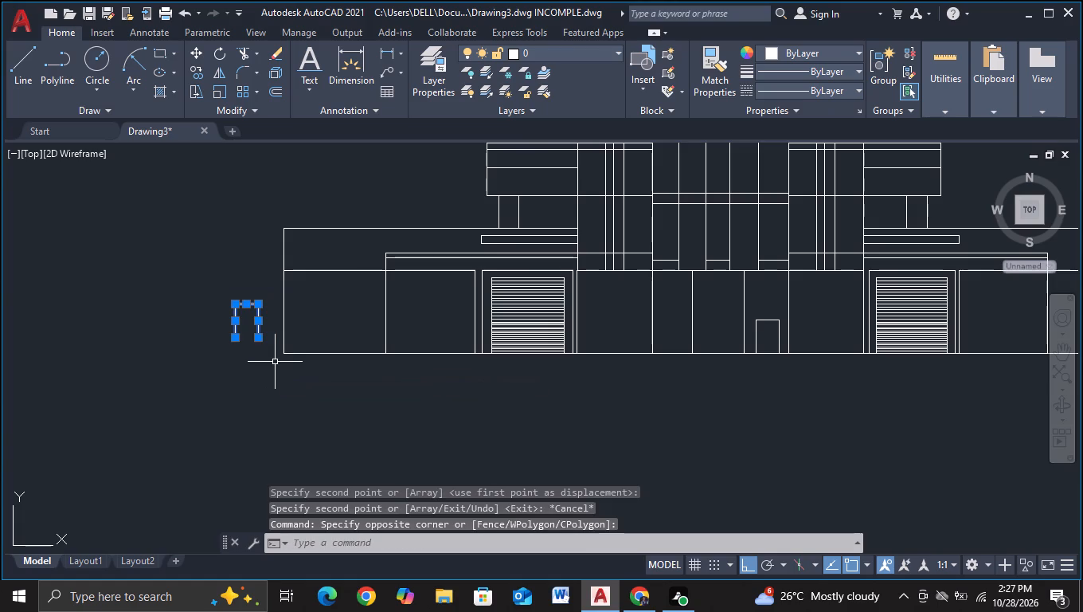
key(c)
double_click(312, 412)
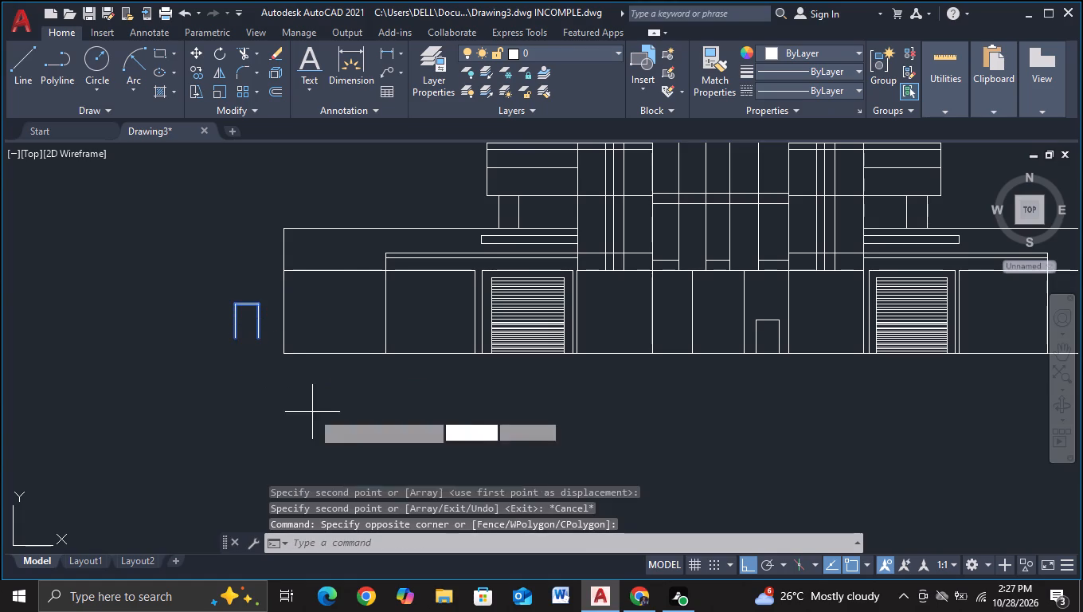
scroll(764, 416, up, 1)
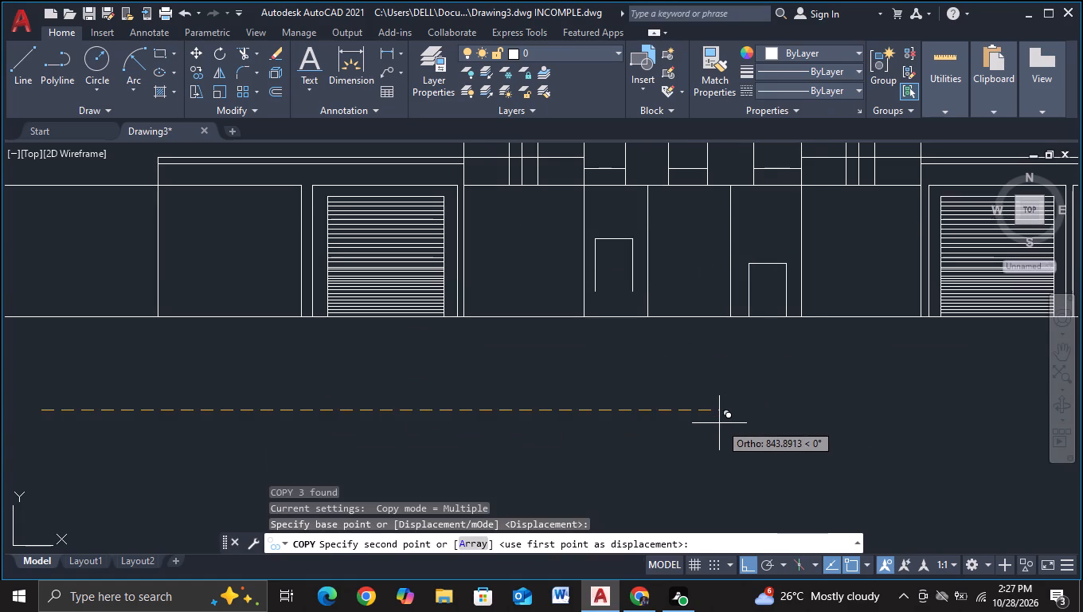
key(F8)
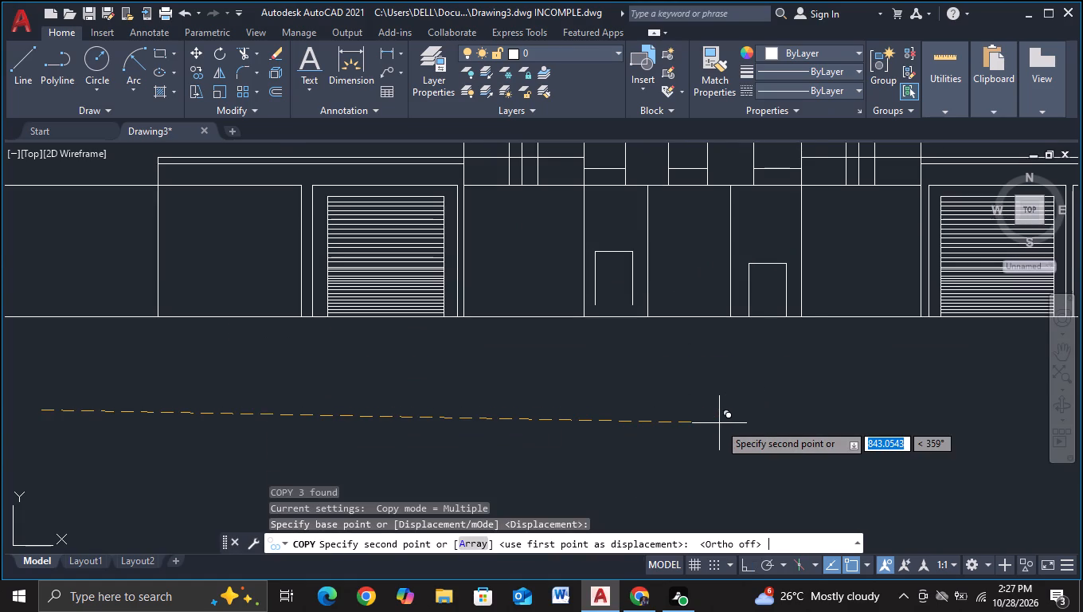
scroll(719, 423, up, 1)
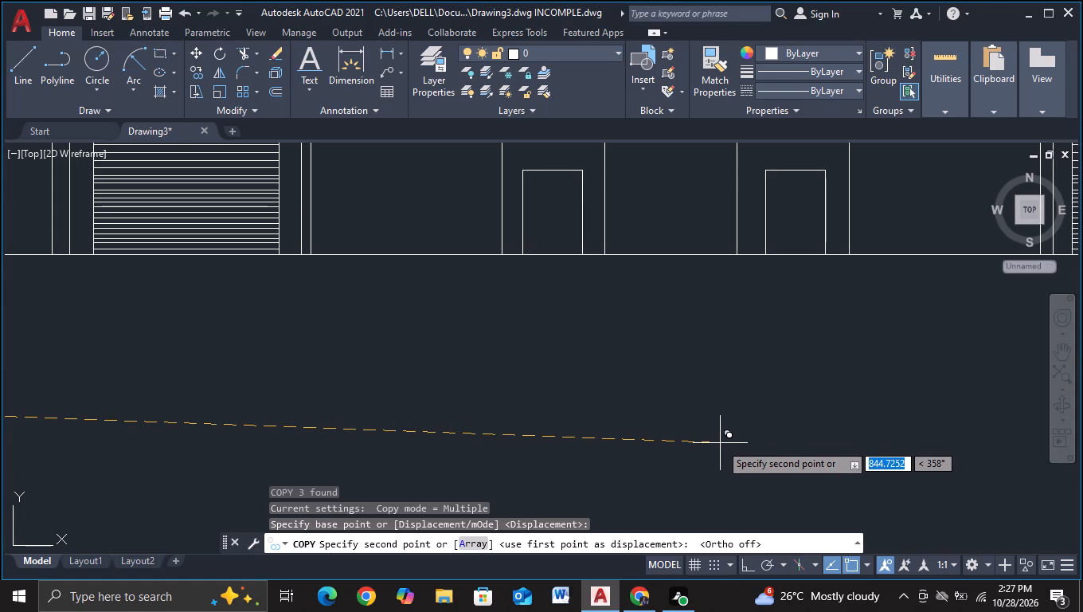
scroll(720, 443, up, 1)
middle_drag(720, 443, 718, 508)
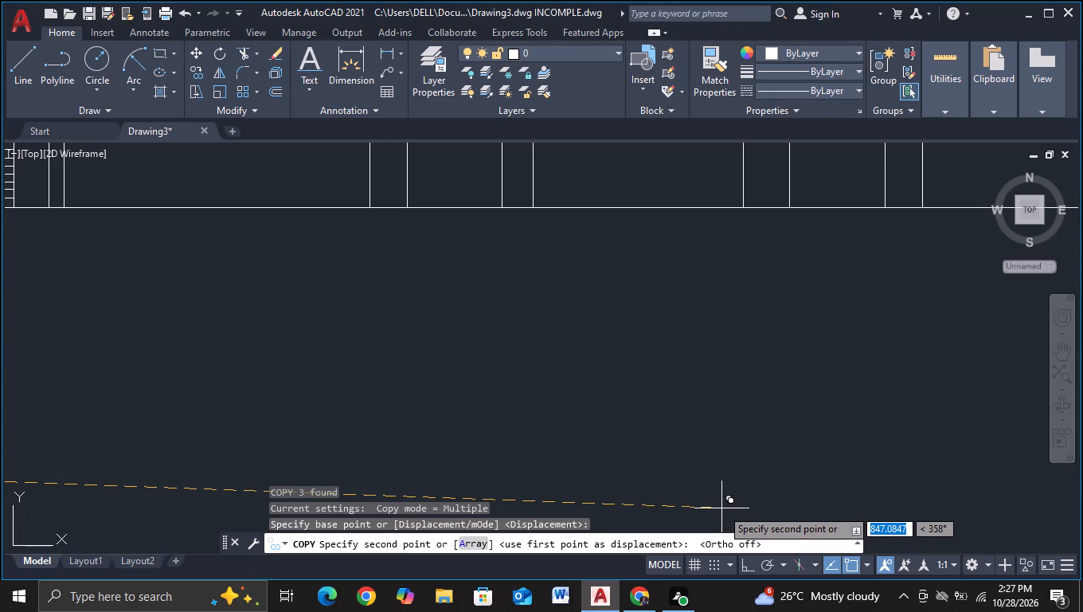
click(721, 508)
key(Escape)
scroll(698, 435, down, 2)
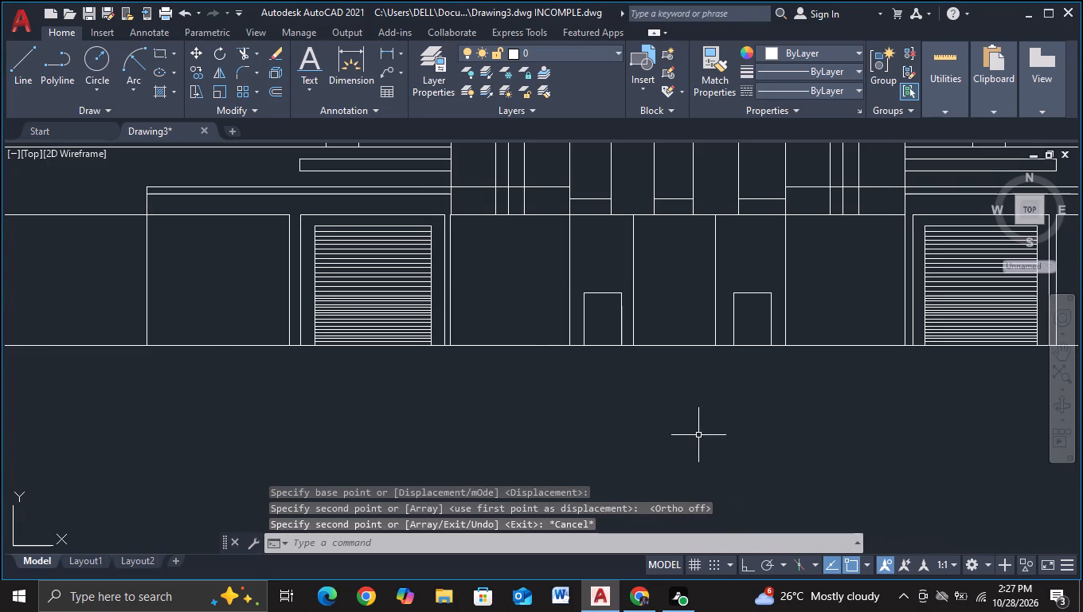
middle_drag(698, 435, 566, 437)
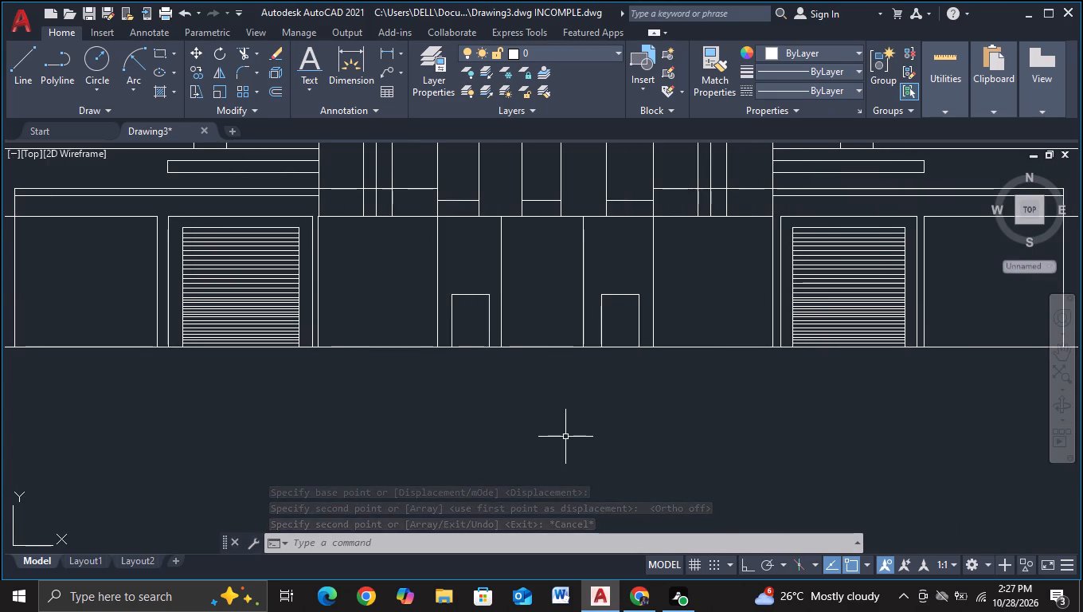
Erase the stray door outline standing outside the left wing.
scroll(546, 429, down, 2)
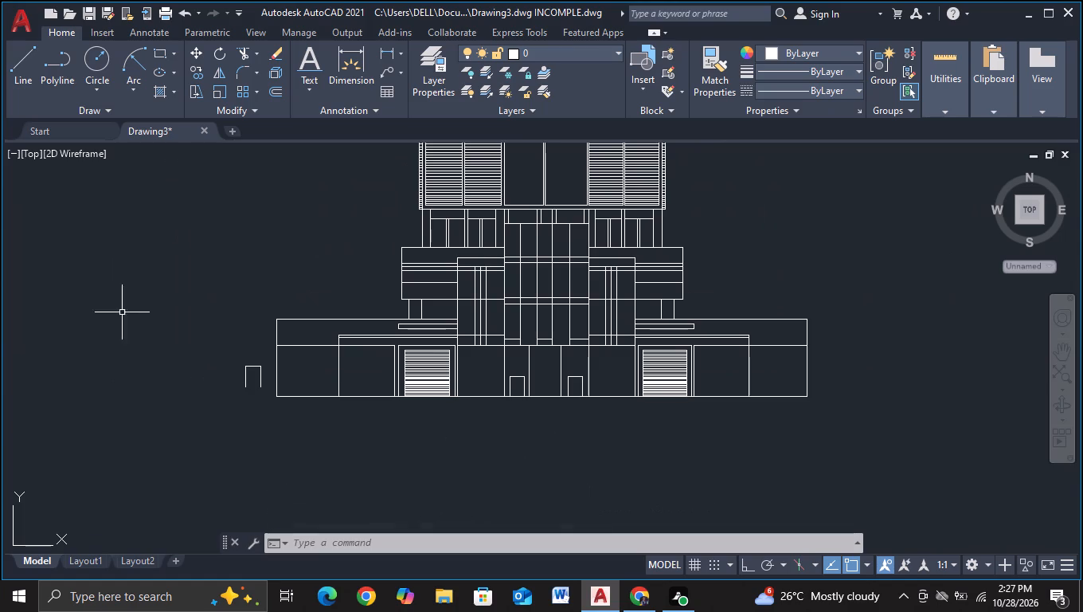
drag(210, 330, 211, 343)
click(271, 404)
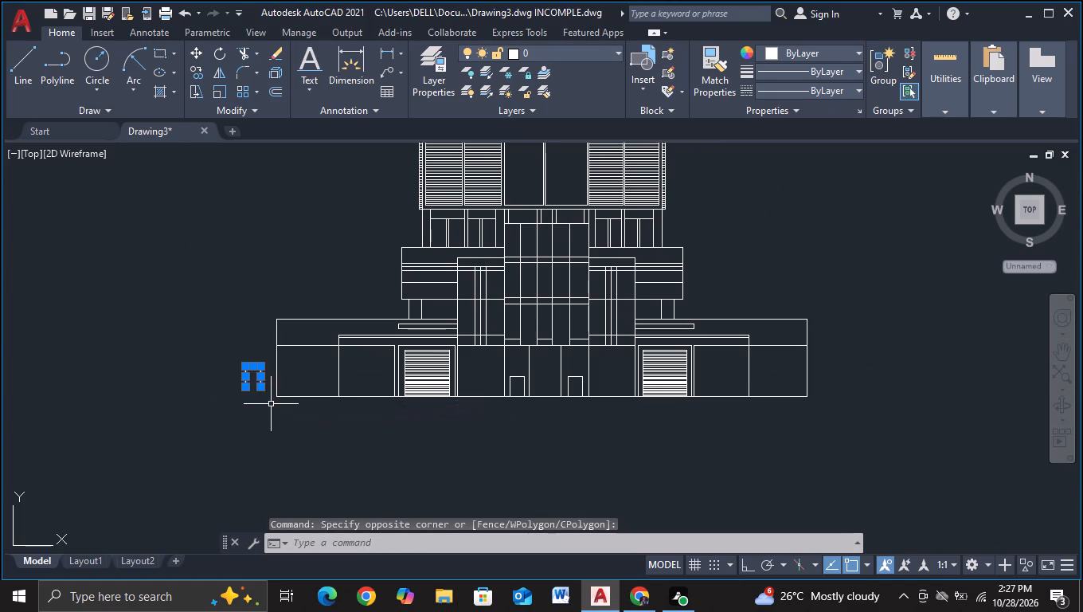
key(Delete)
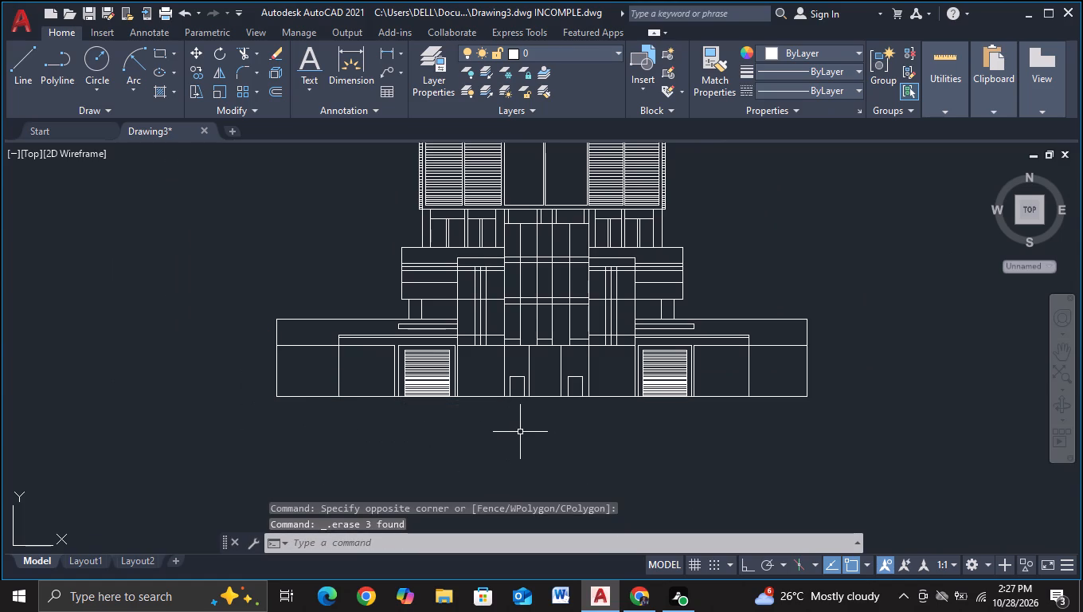
Examine the whole rear elevation from the rooftop stacks down to the base bays and side wings.
middle_drag(532, 418, 474, 453)
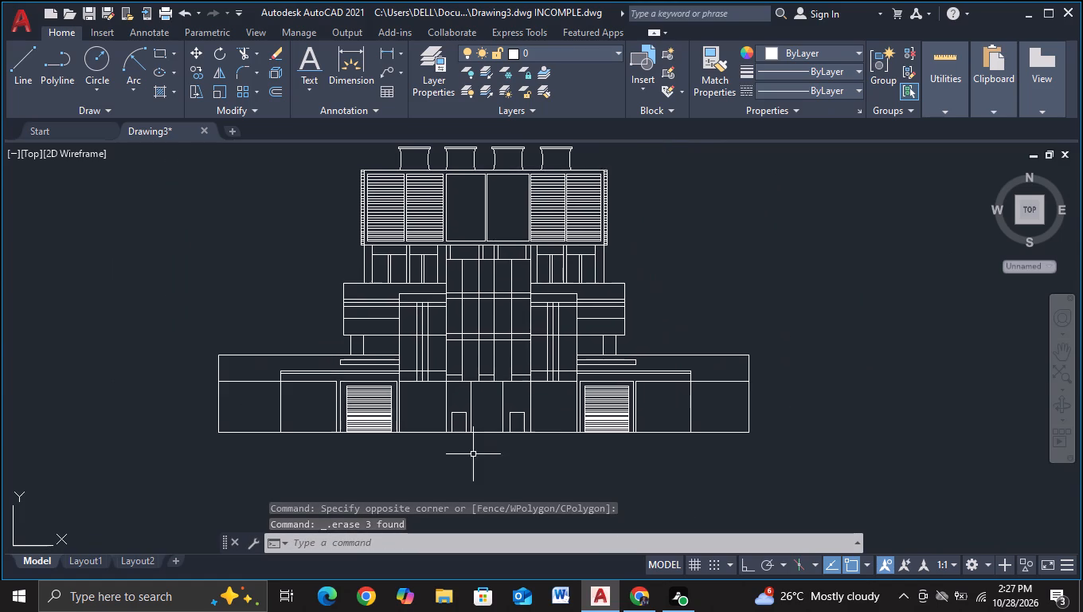
middle_drag(704, 267, 734, 314)
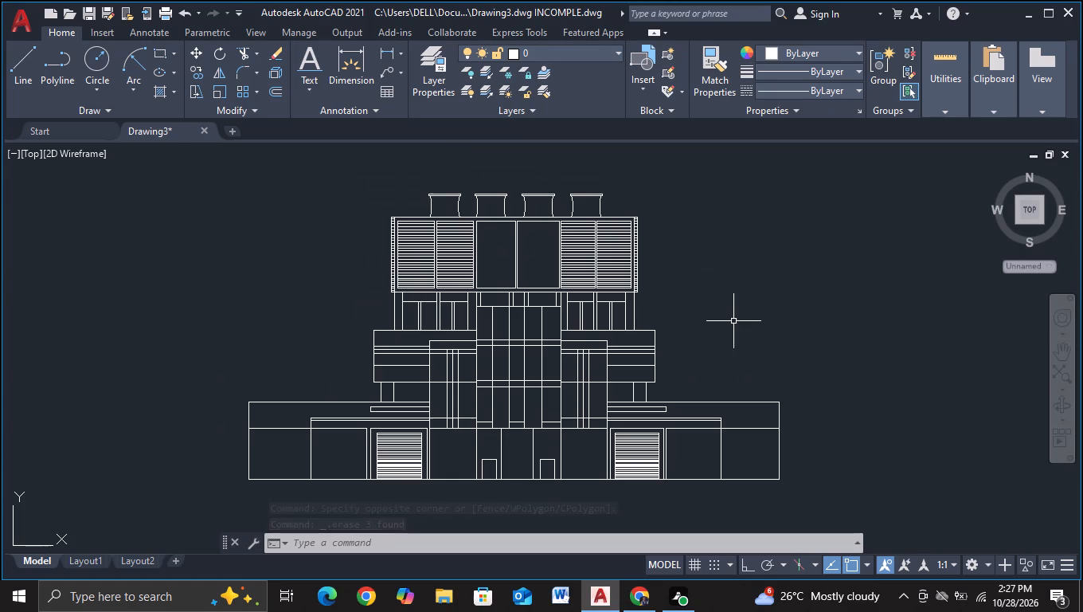
middle_drag(711, 356, 711, 343)
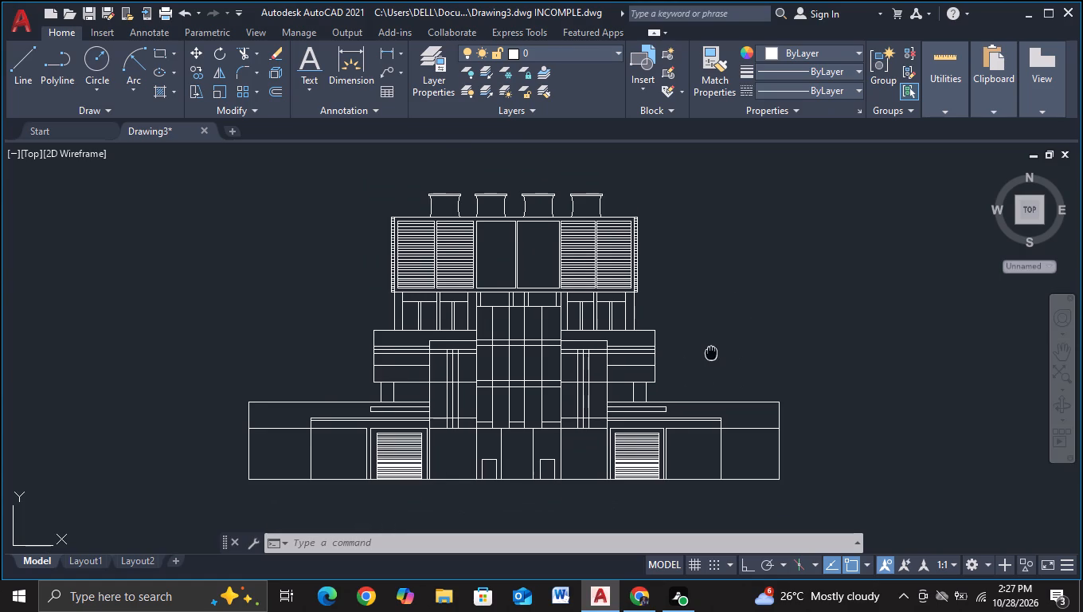
middle_drag(711, 343, 710, 328)
middle_drag(850, 464, 846, 396)
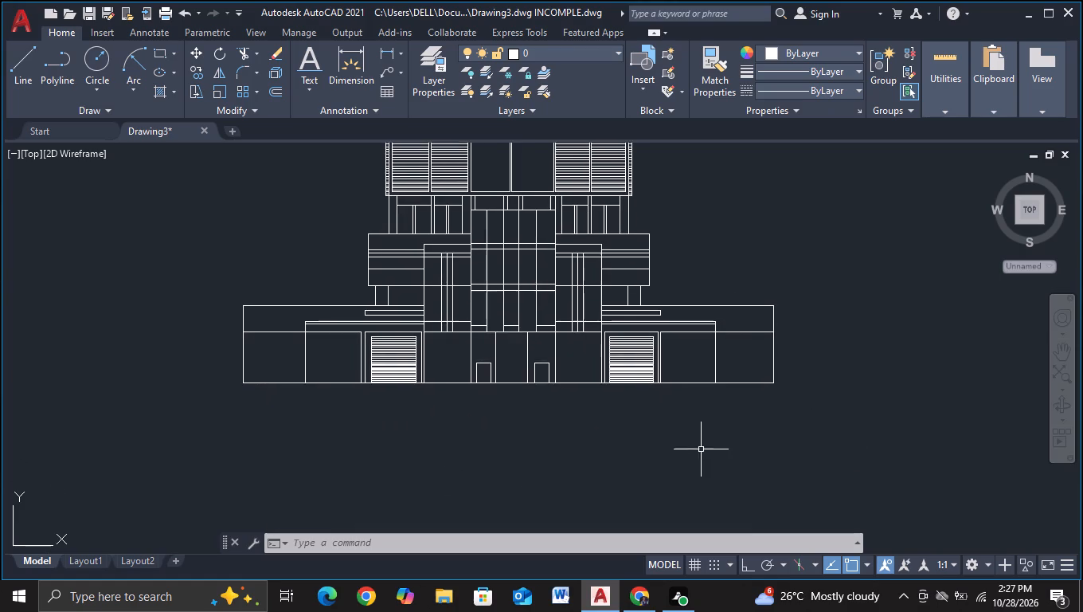
middle_drag(692, 447, 823, 418)
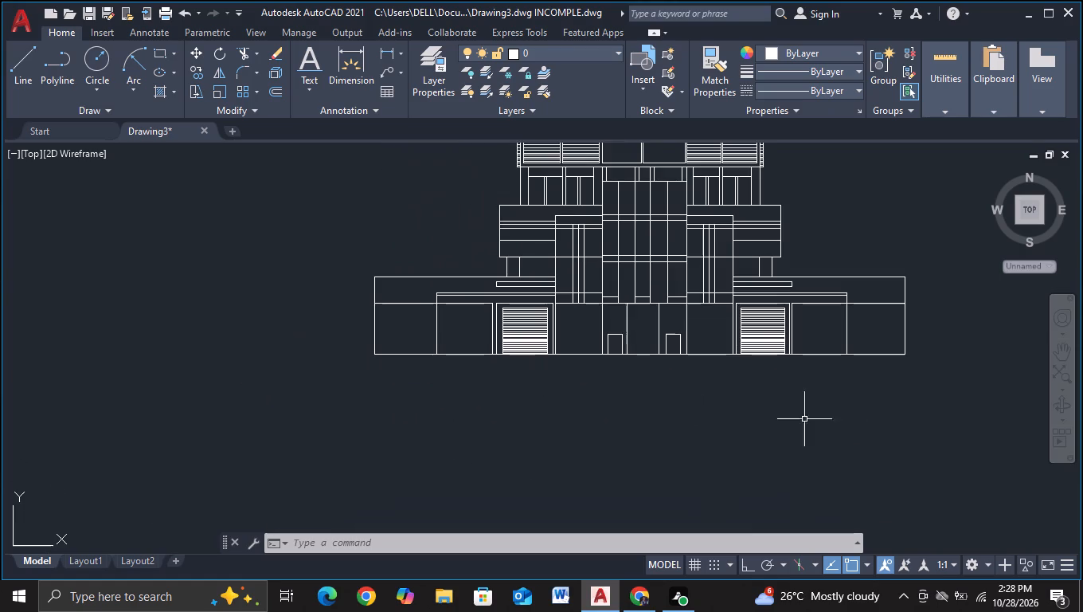
middle_drag(562, 412, 577, 443)
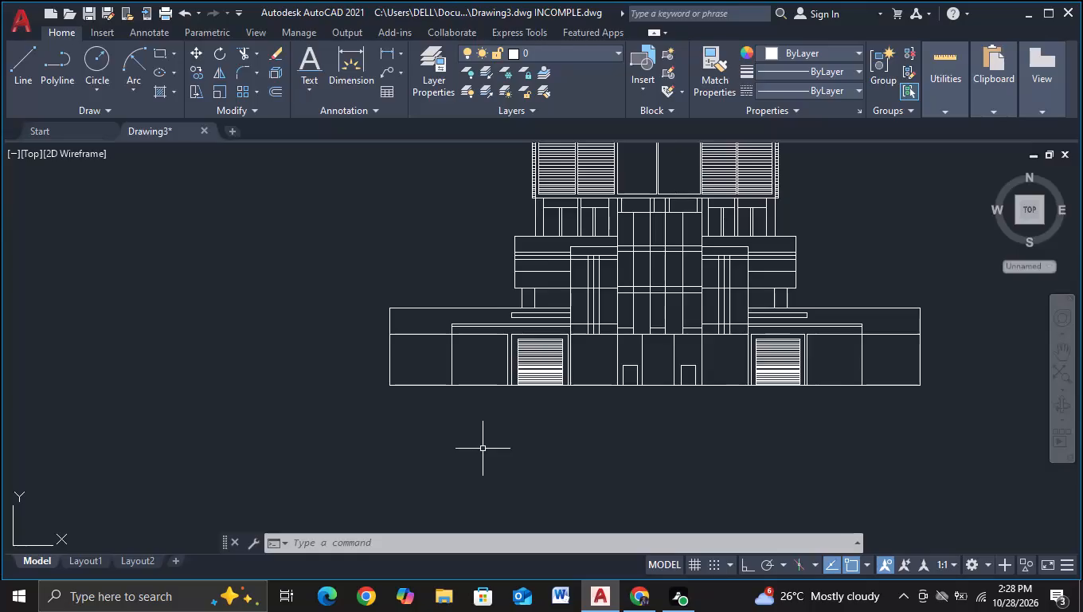
middle_drag(483, 445, 409, 464)
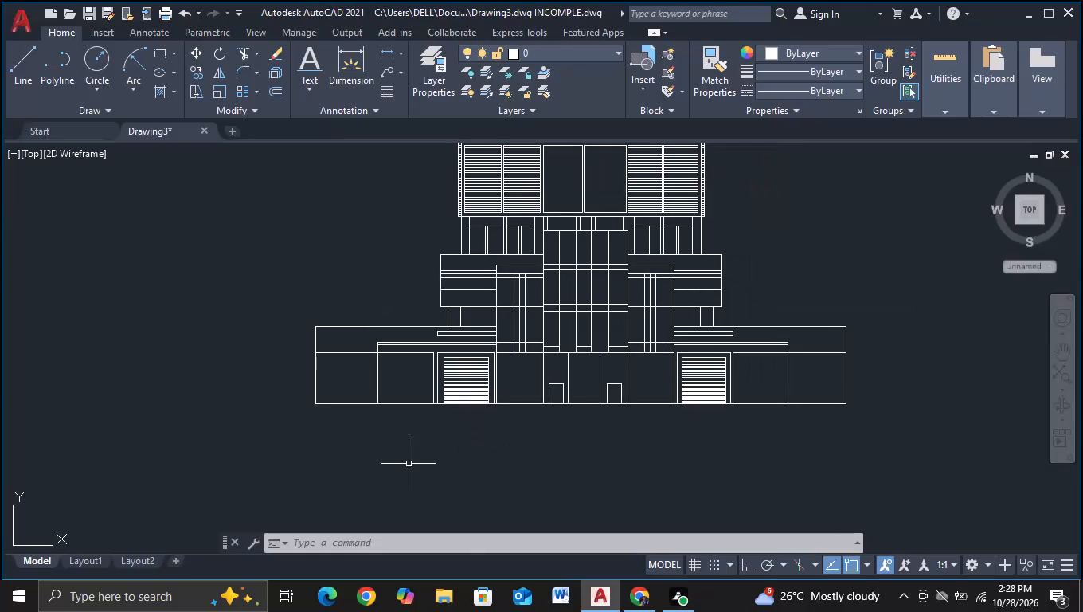
middle_drag(409, 464, 495, 455)
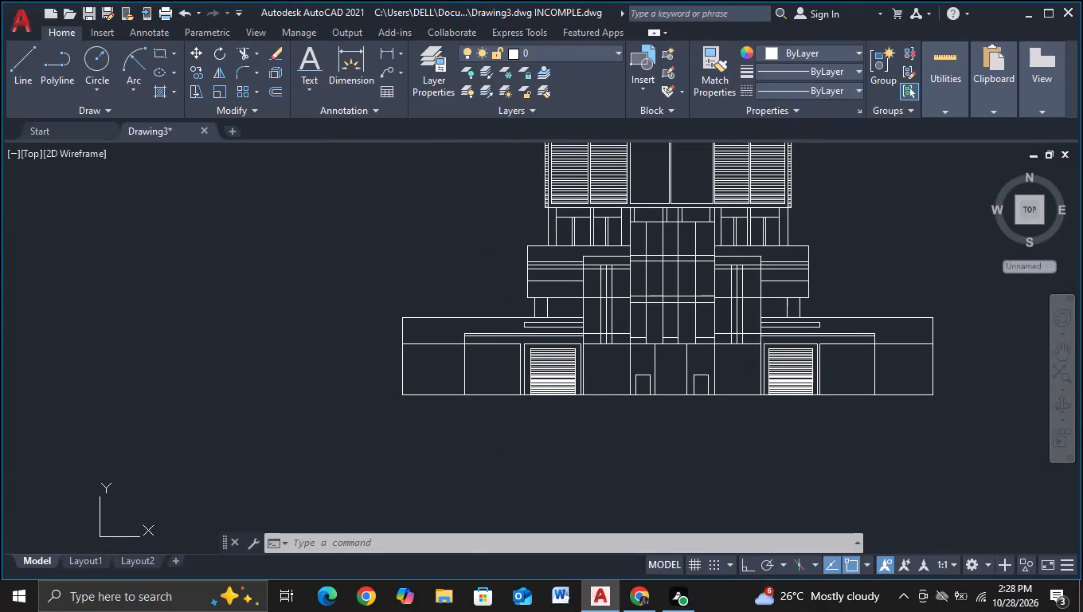
middle_drag(495, 455, 486, 469)
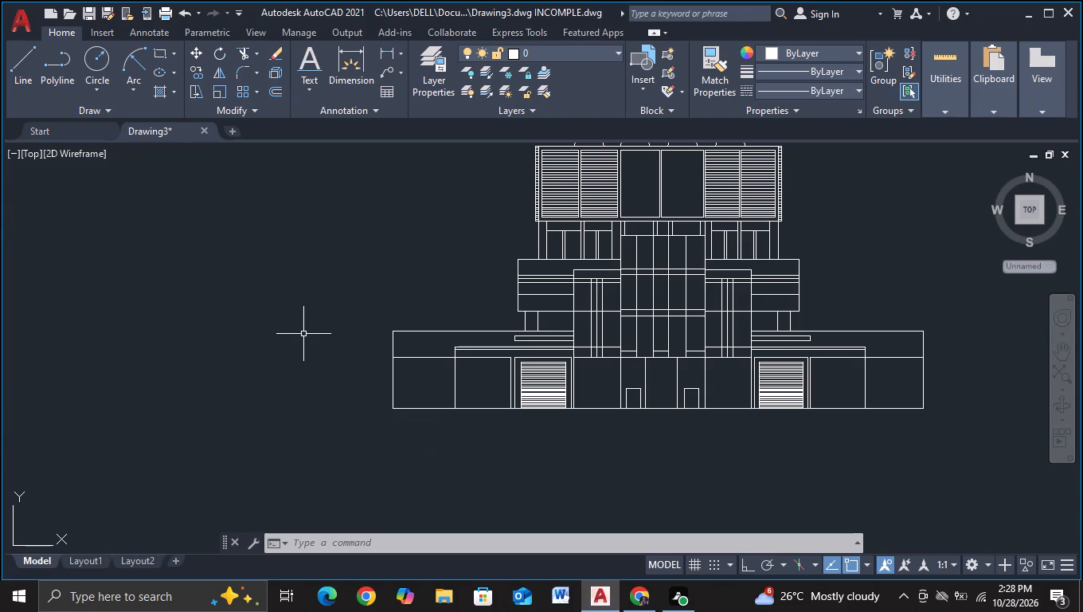
middle_drag(319, 391, 276, 388)
Scale the entire rear elevation down freehand to a size comparable with the front elevation.
scroll(276, 388, down, 2)
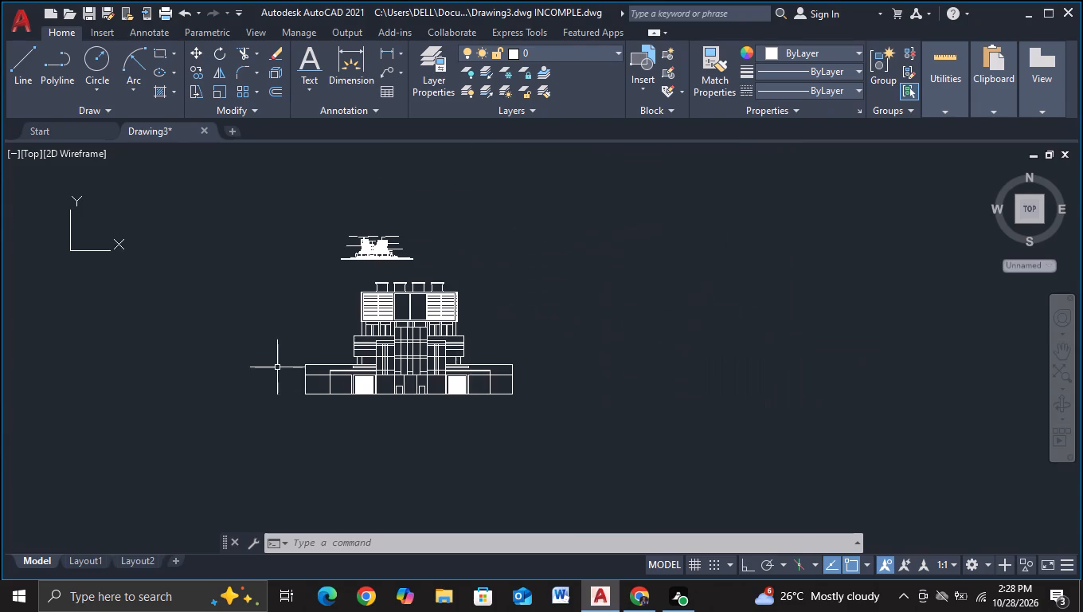
scroll(323, 265, up, 2)
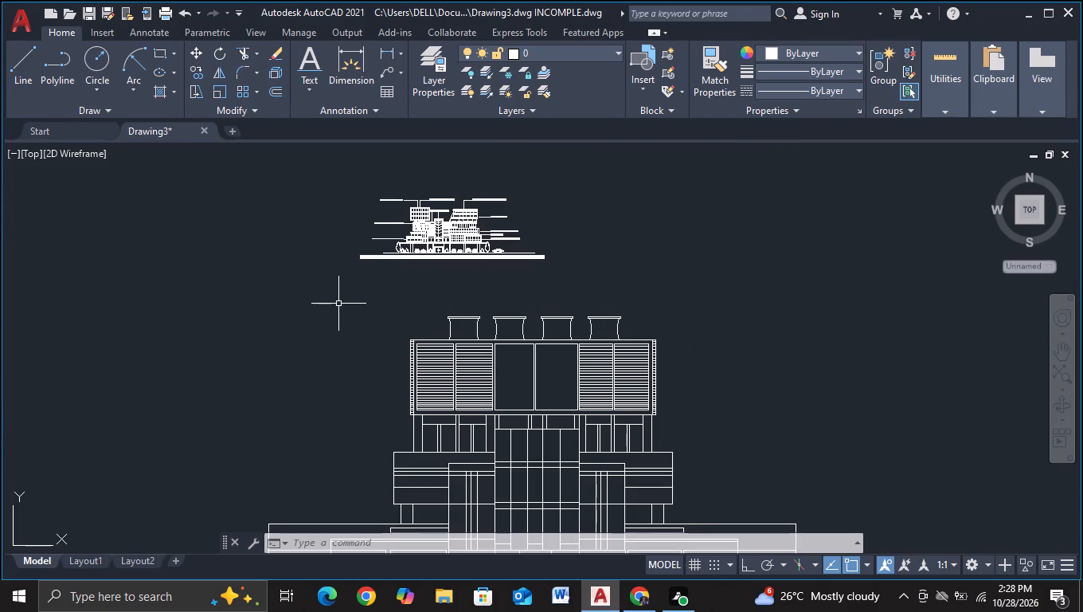
scroll(338, 304, down, 1)
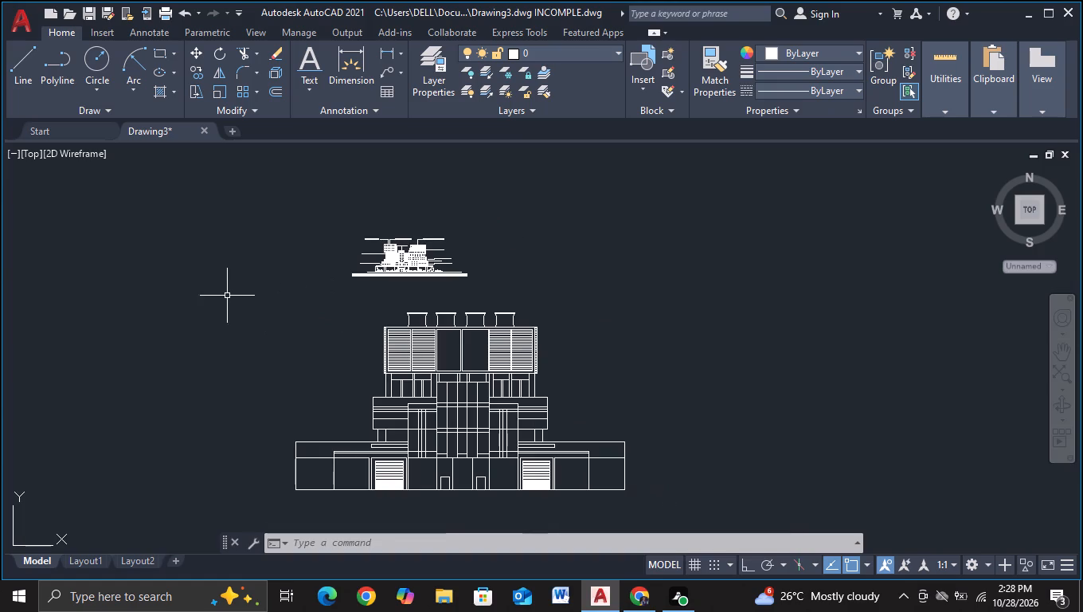
click(213, 272)
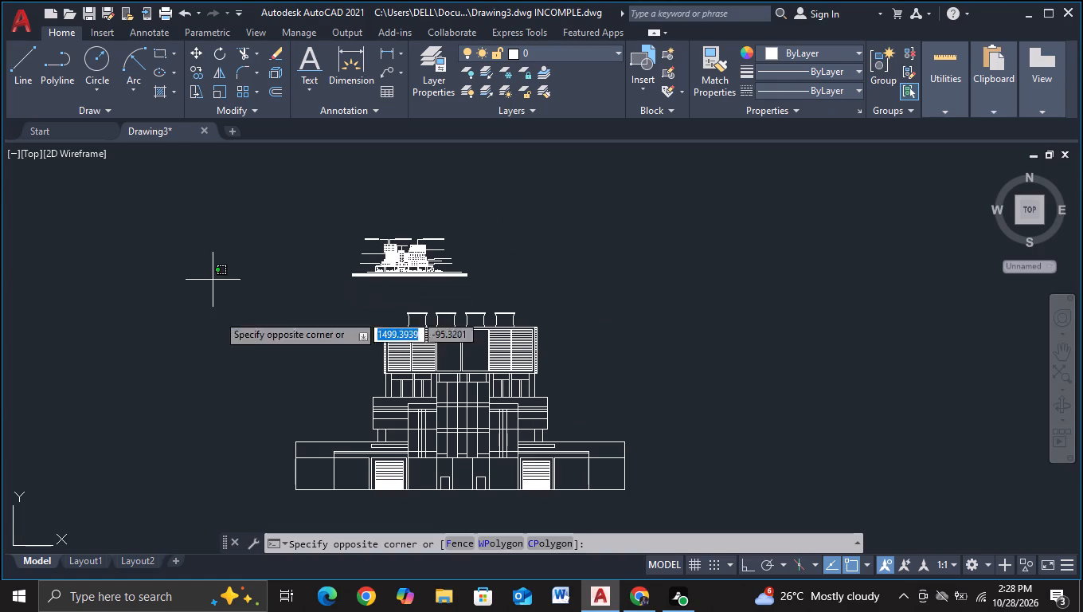
click(260, 382)
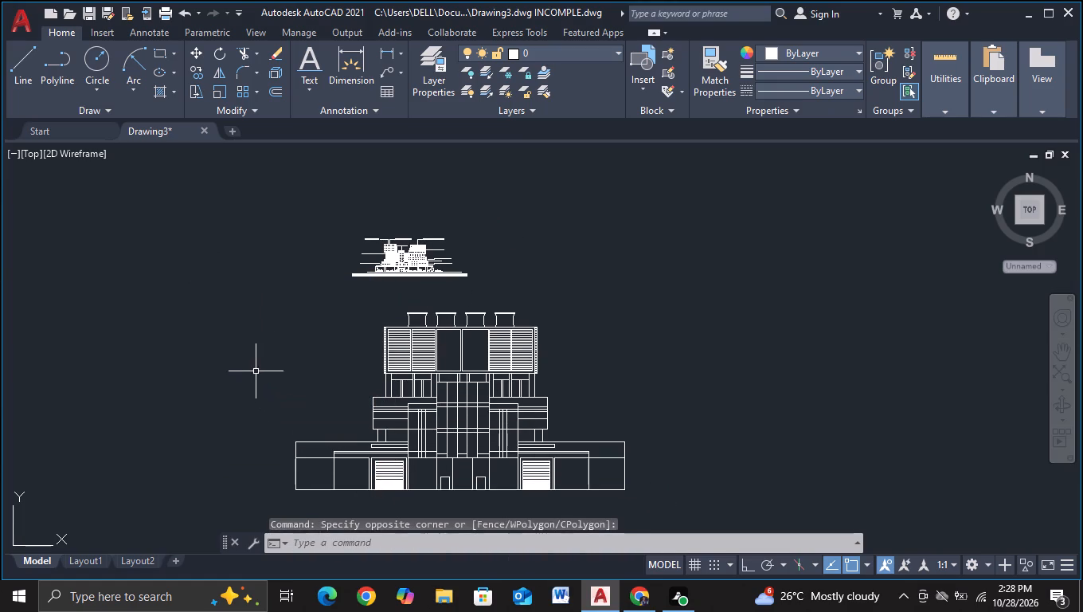
click(241, 296)
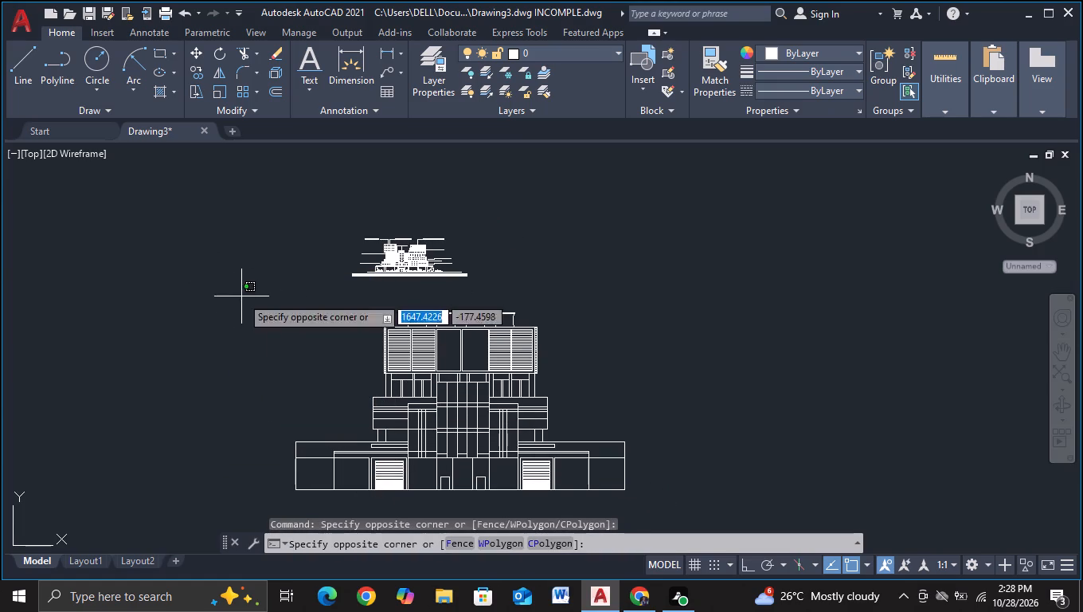
click(737, 512)
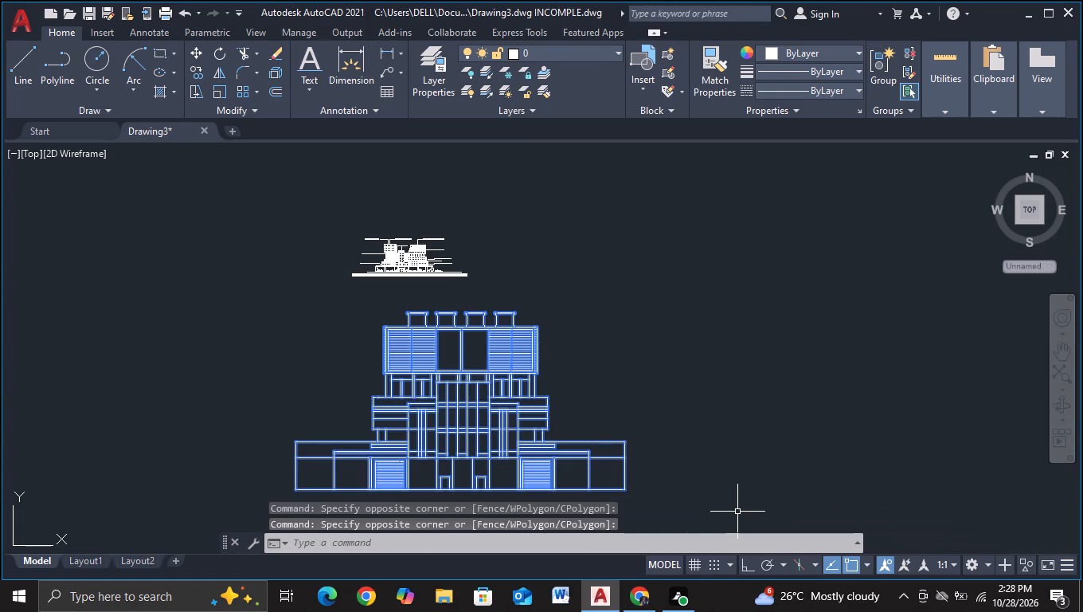
key(s)
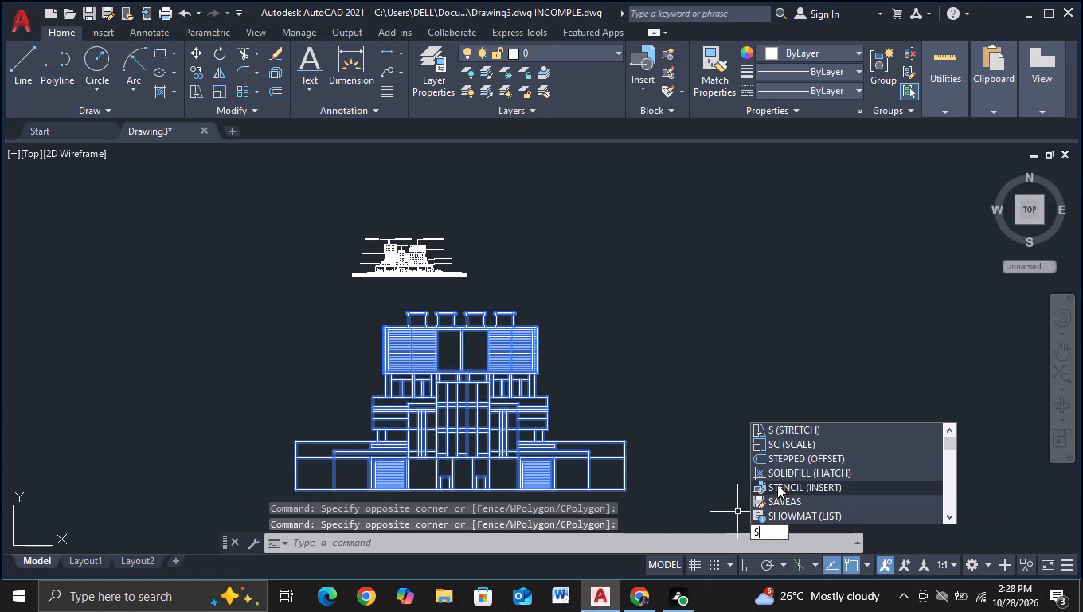
click(776, 447)
click(609, 328)
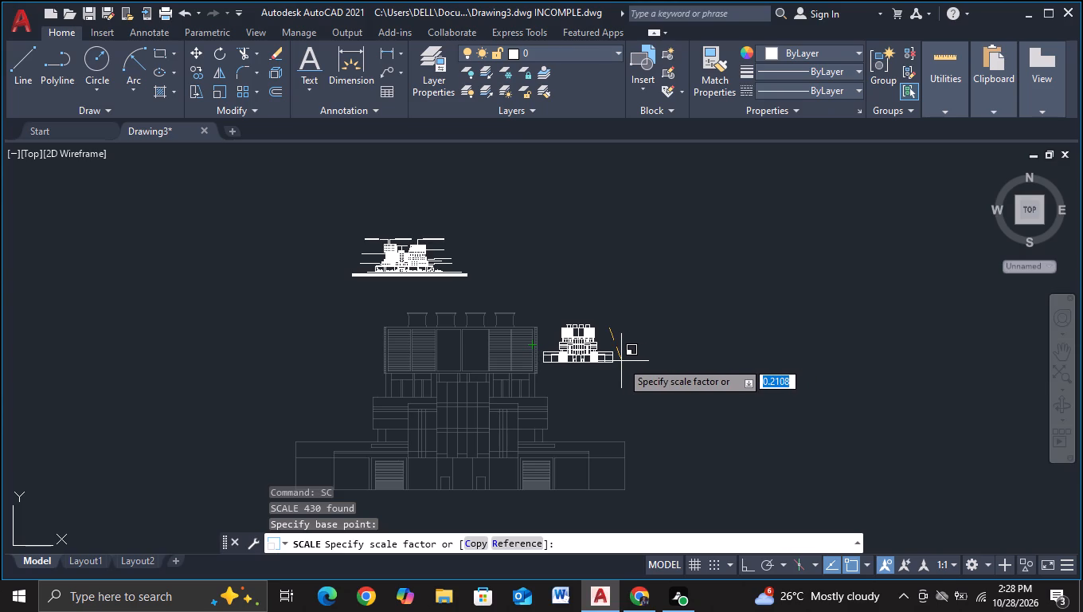
click(629, 361)
Move the reduced rear elevation directly beneath the front elevation, and turn Ortho back on.
click(497, 308)
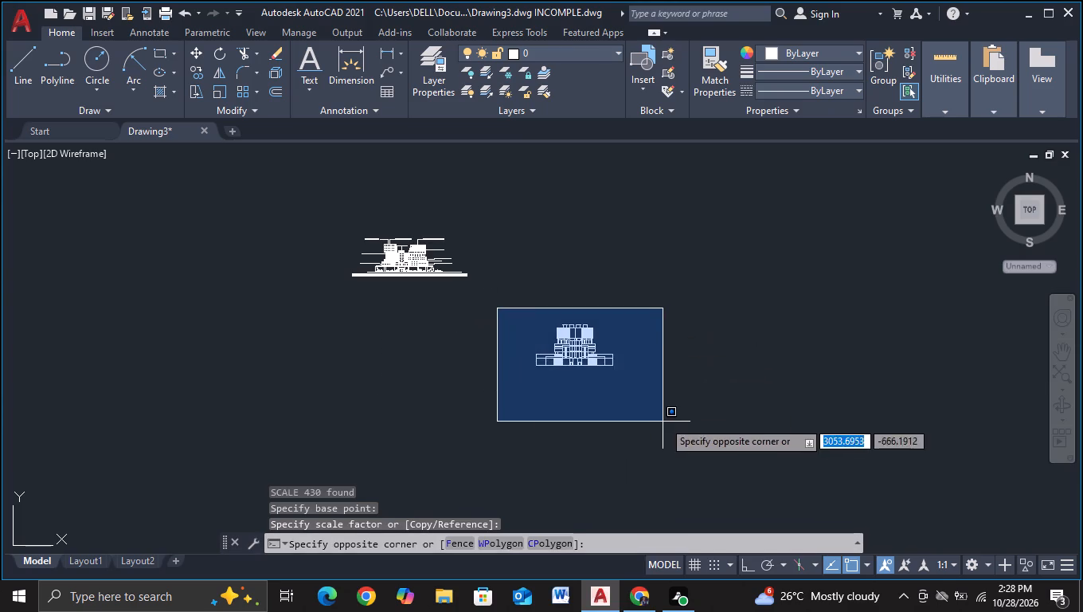
click(667, 418)
key(m)
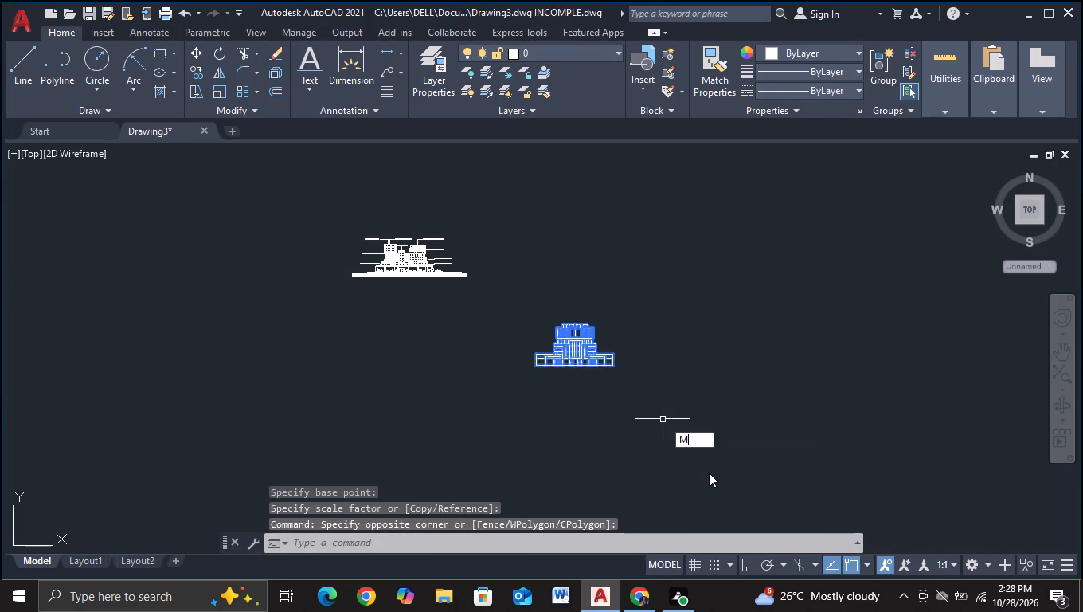
double_click(716, 459)
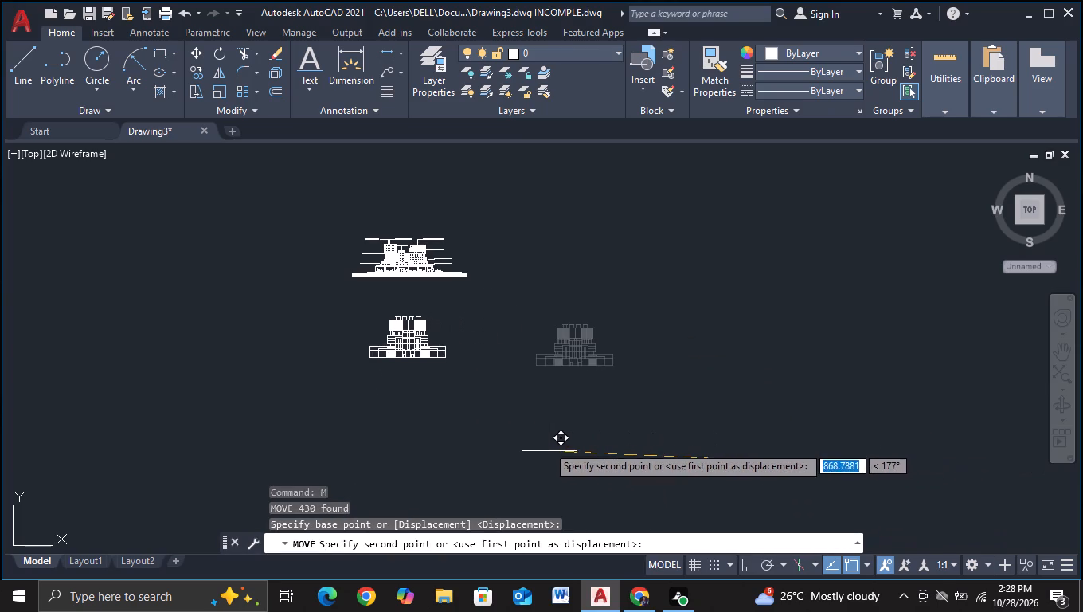
click(553, 431)
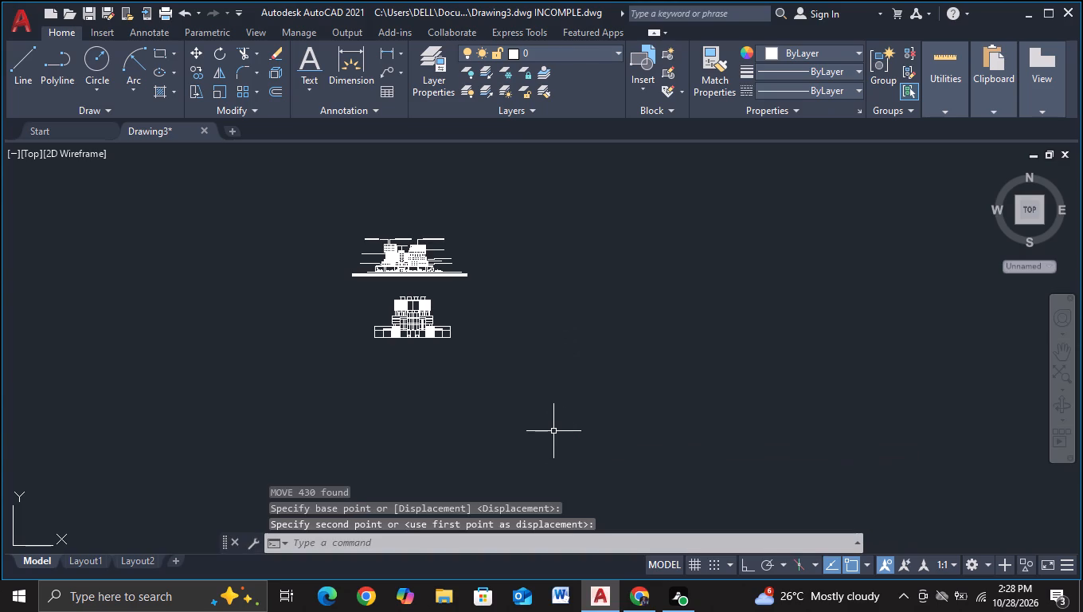
key(F8)
scroll(255, 315, up, 2)
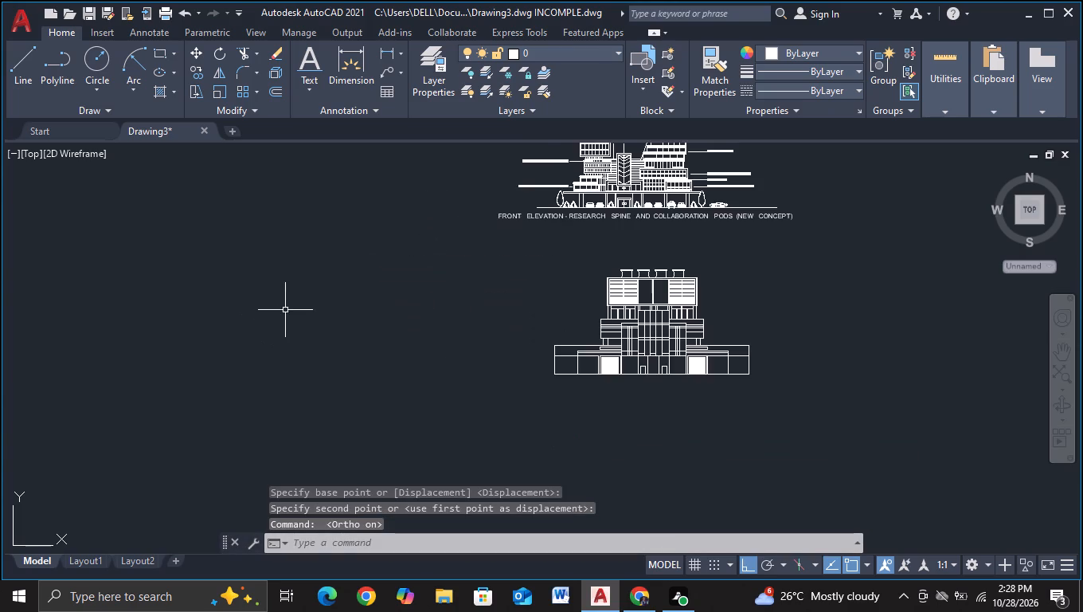
Examine the reduced rear elevation from the rooftop stacks down to the base bays and side wings.
middle_drag(285, 310, 143, 297)
scroll(219, 263, up, 2)
middle_drag(345, 342, 0, 257)
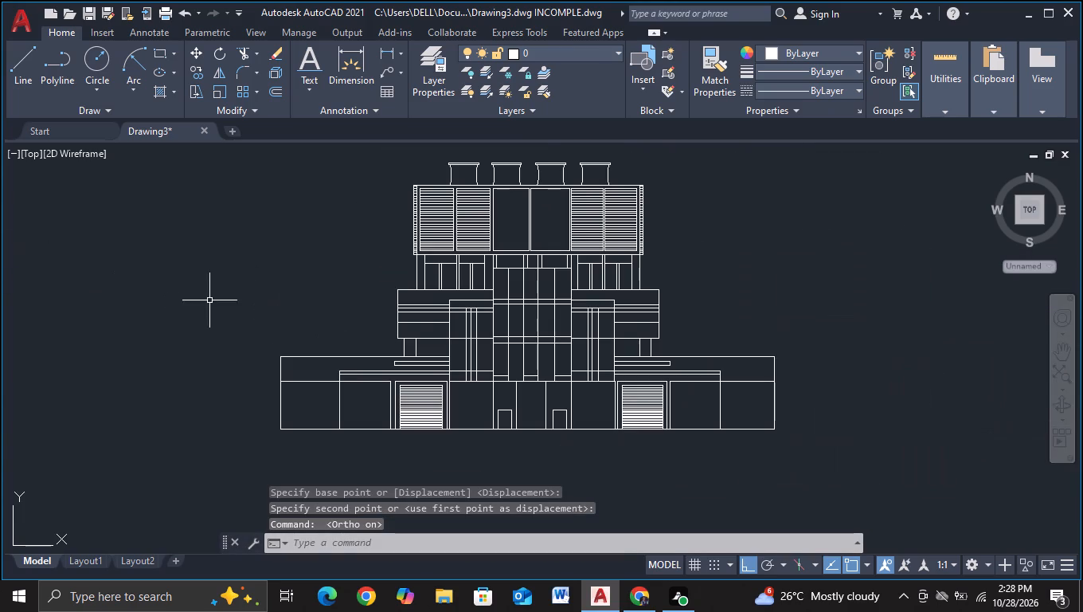
middle_drag(211, 300, 97, 320)
scroll(108, 316, down, 1)
middle_drag(110, 316, 90, 307)
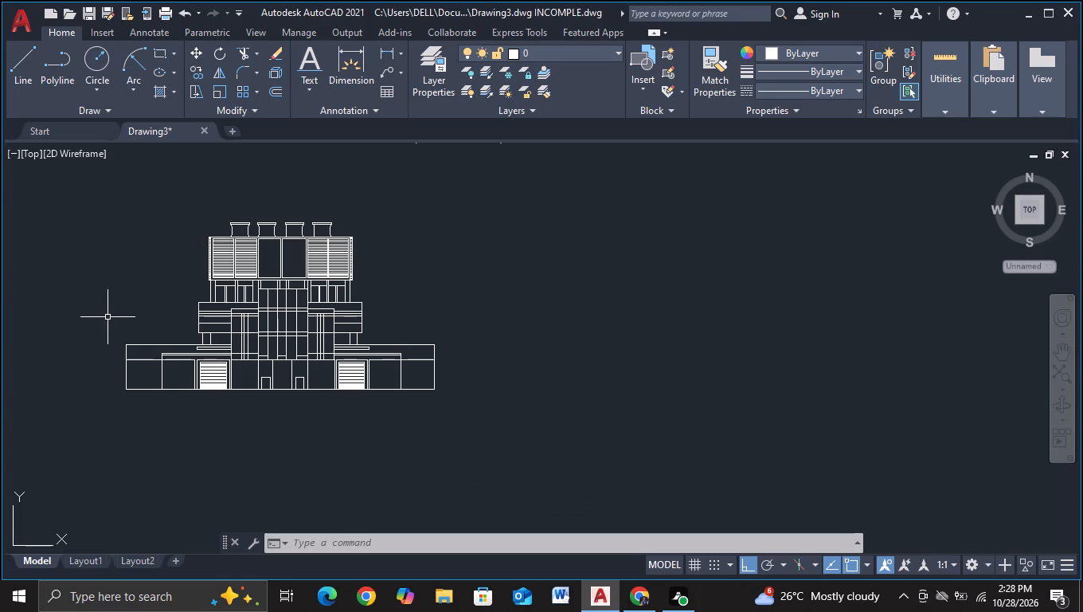
middle_drag(108, 317, 127, 292)
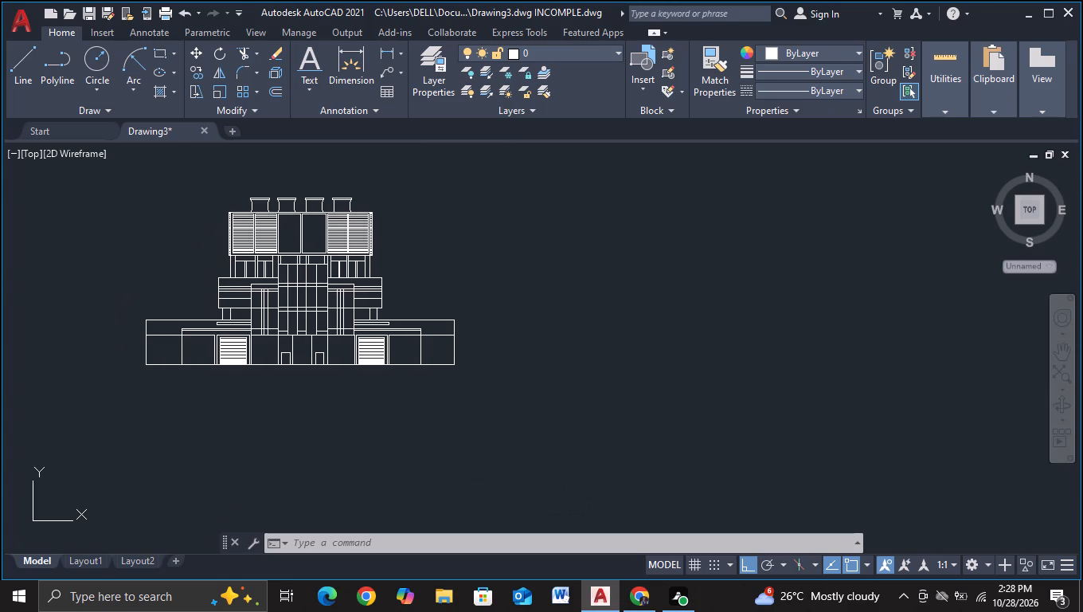
scroll(127, 292, up, 1)
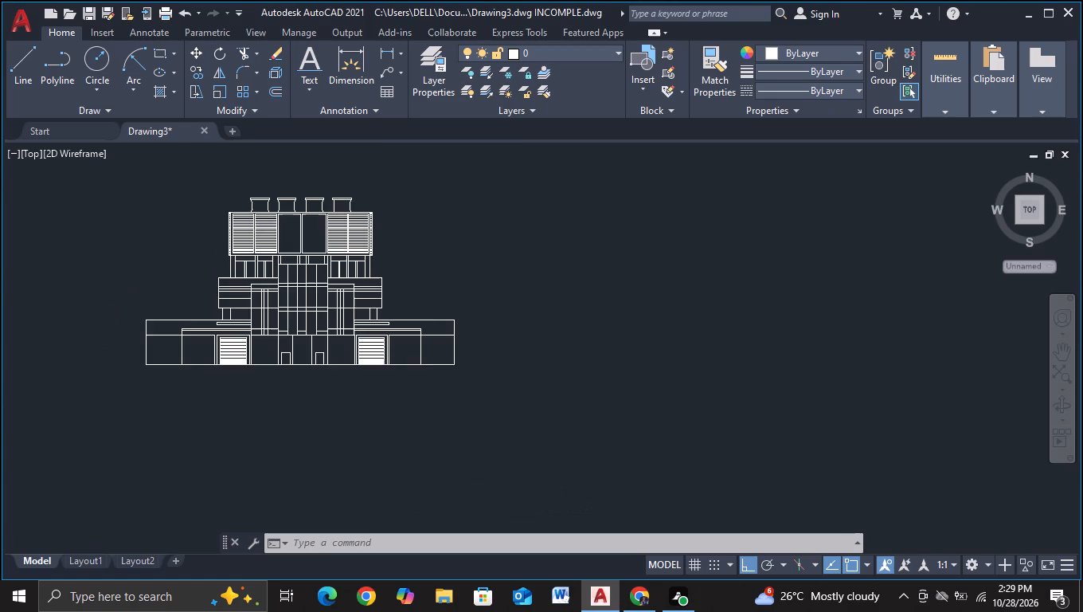
scroll(127, 292, up, 1)
middle_drag(127, 292, 47, 297)
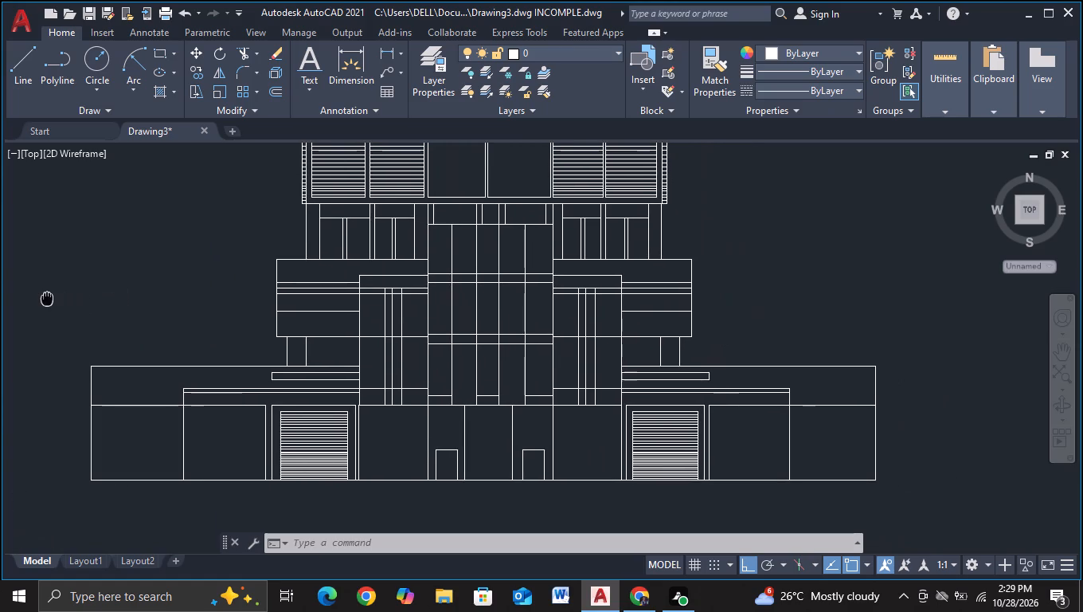
key(Escape)
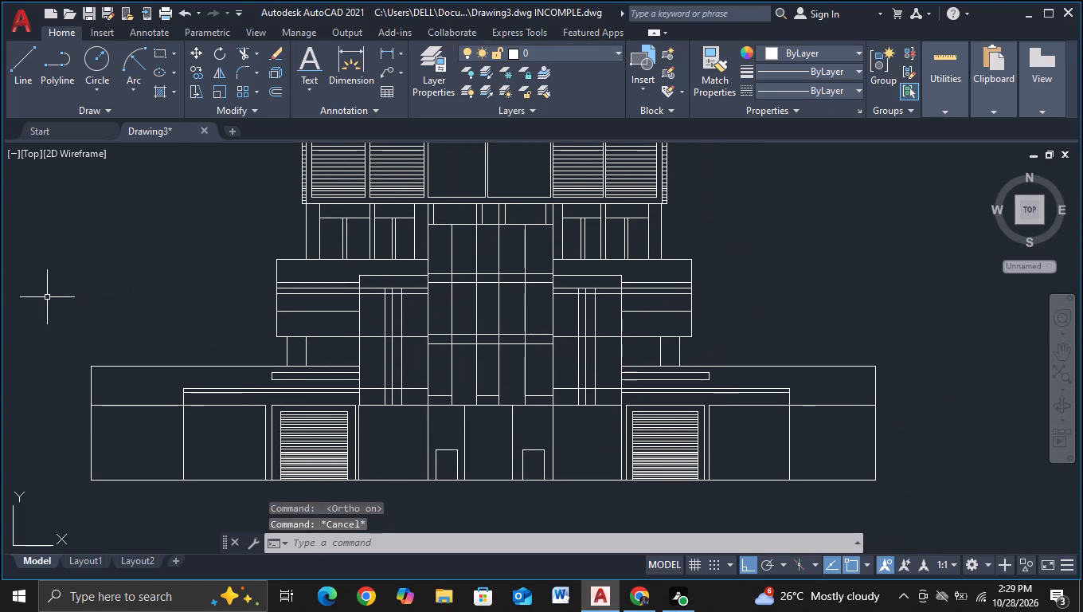
Insert a Trees - Imperial block from the architectural tool palette above the rear elevation's left wing, and close the palette.
key(ctrl+3)
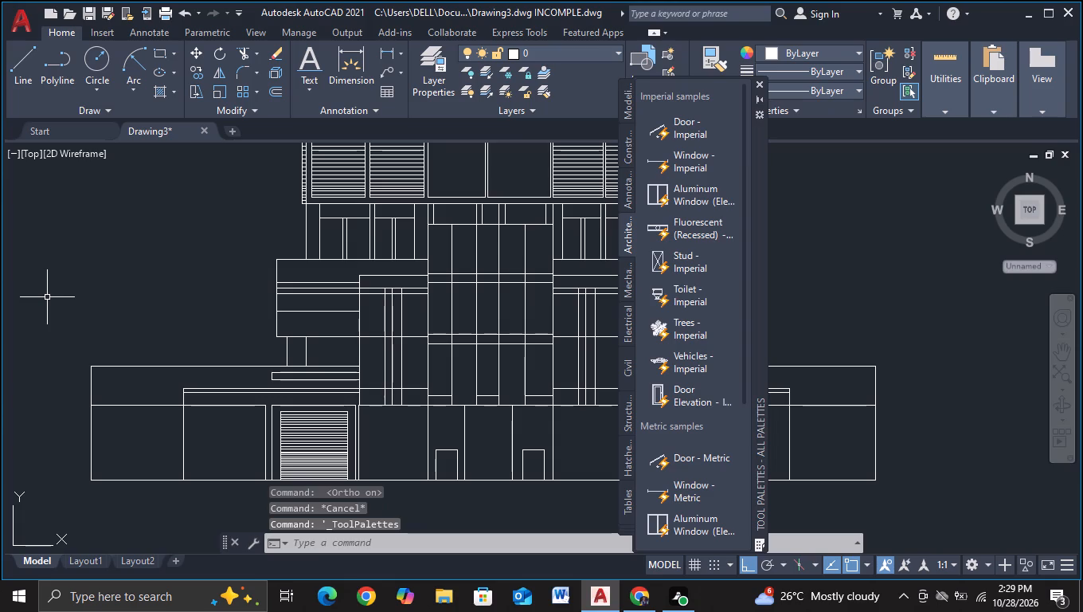
click(682, 331)
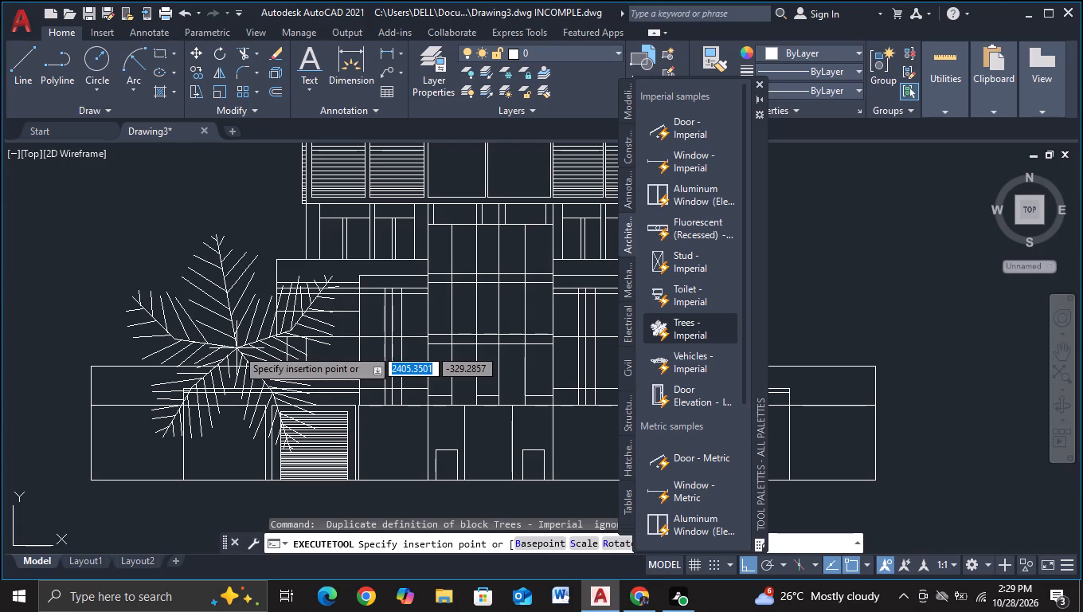
click(147, 257)
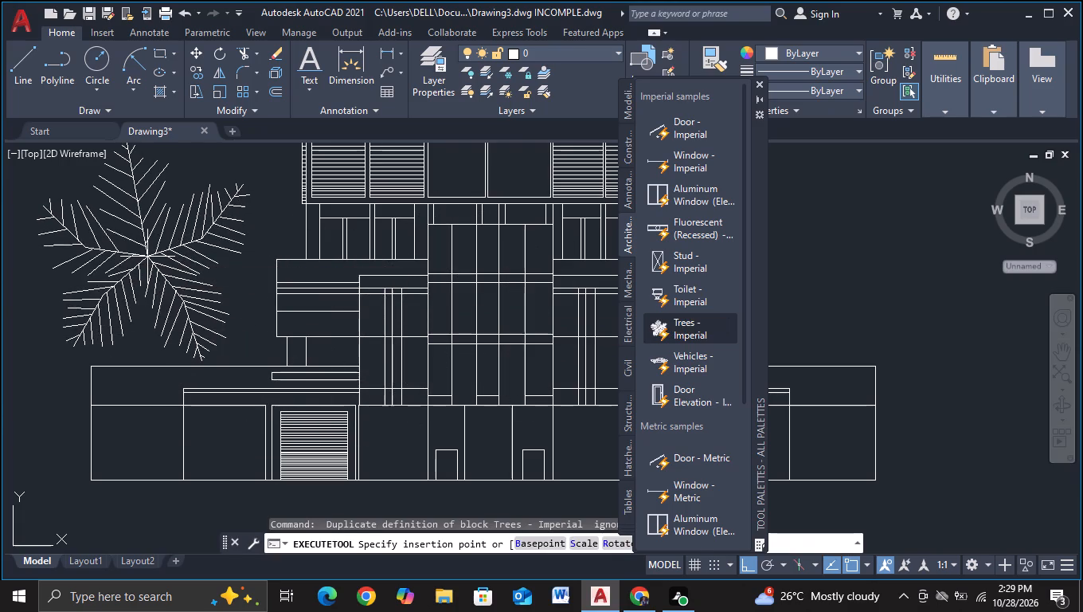
key(Escape)
scroll(147, 257, down, 2)
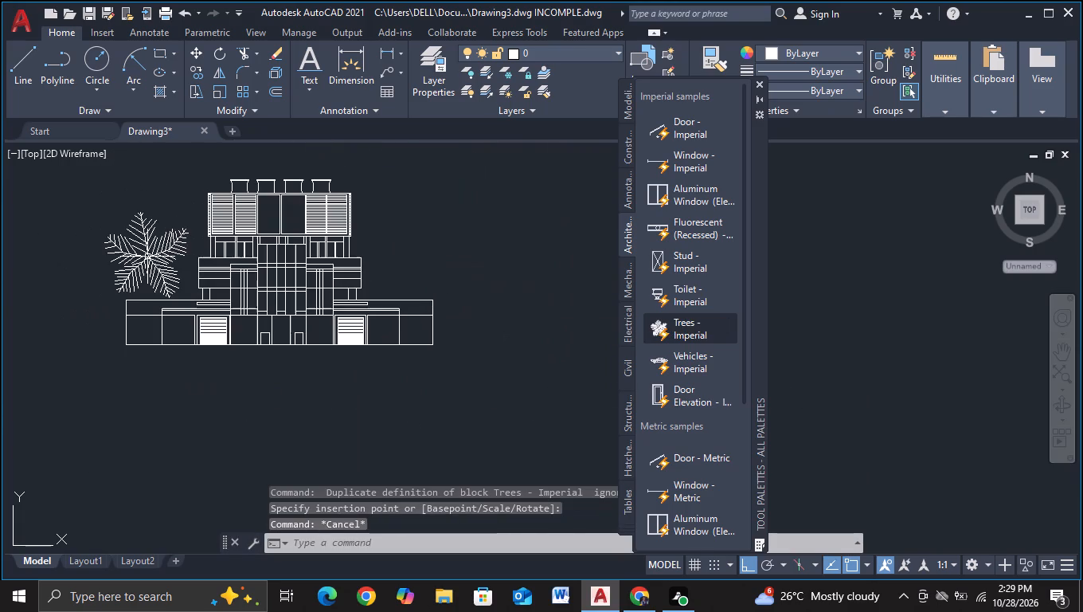
click(757, 78)
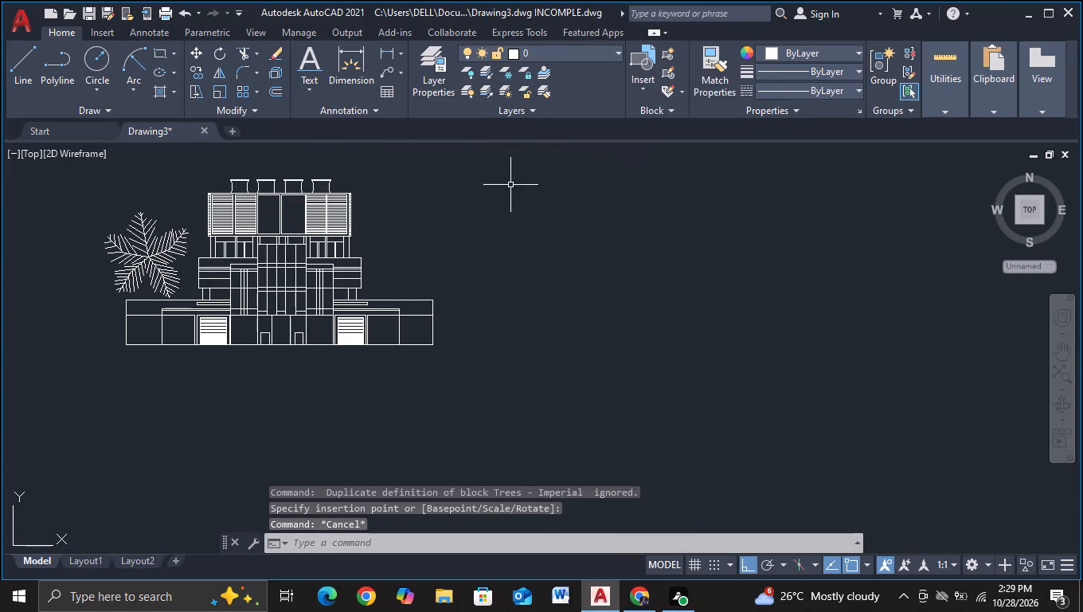
Move the tree block straight down into the empty space below the rear elevation's left wing.
click(161, 264)
key(m)
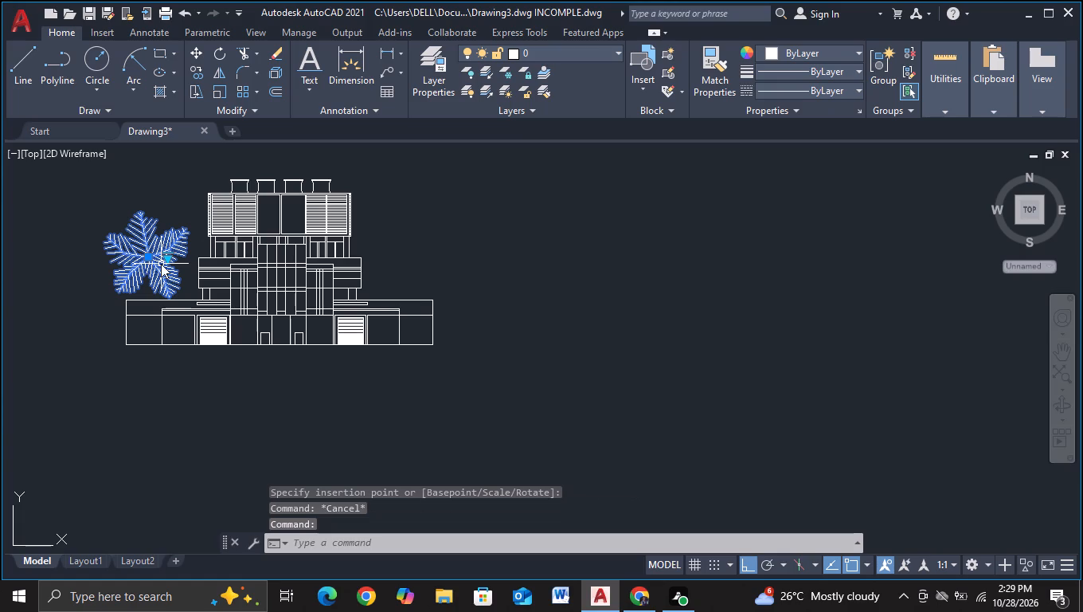
click(207, 306)
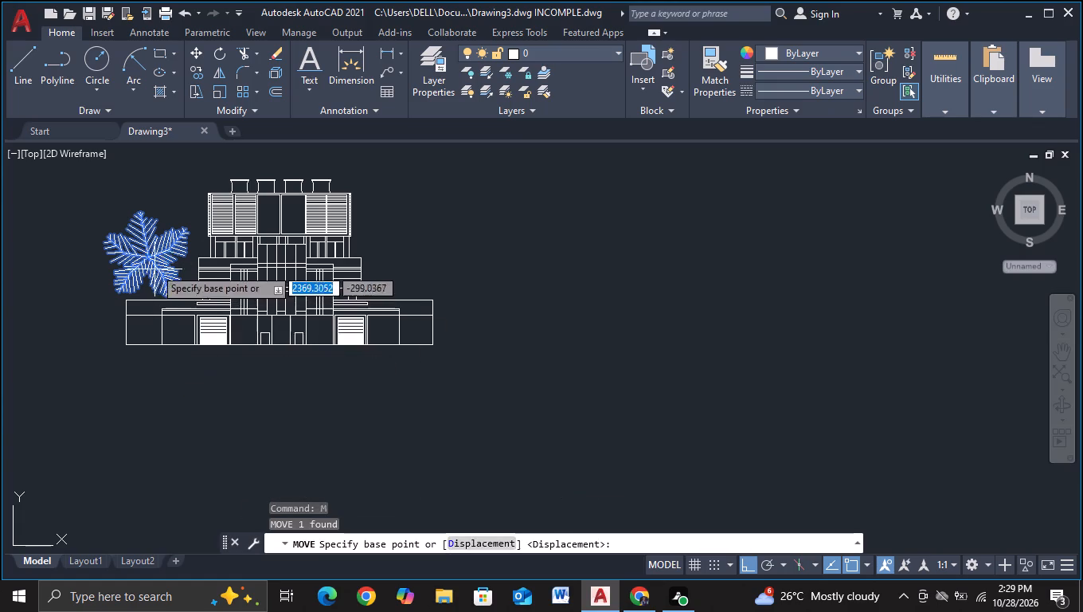
click(154, 268)
click(185, 424)
key(Escape)
Draw horizontal ground lines outward from both base corners of the rear elevation, the right one about 40 units long.
click(10, 83)
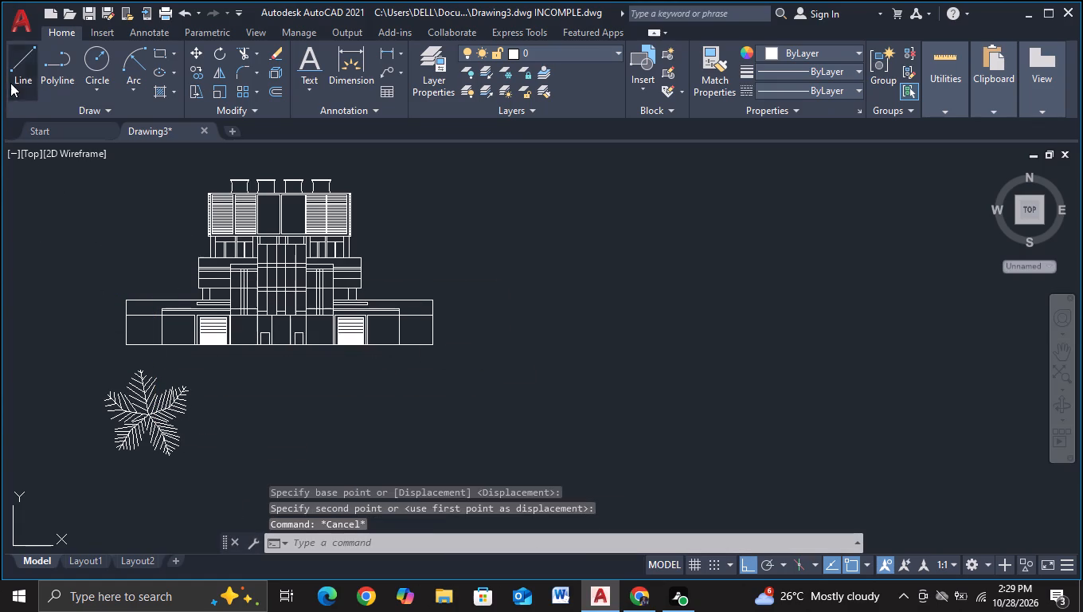
click(436, 343)
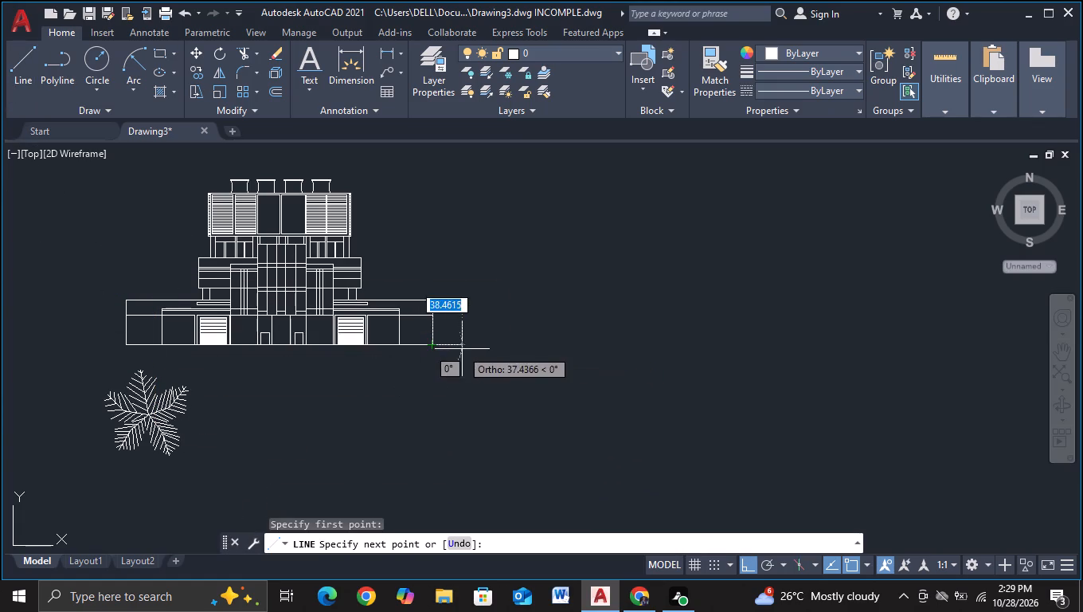
click(465, 349)
key(Escape)
click(26, 96)
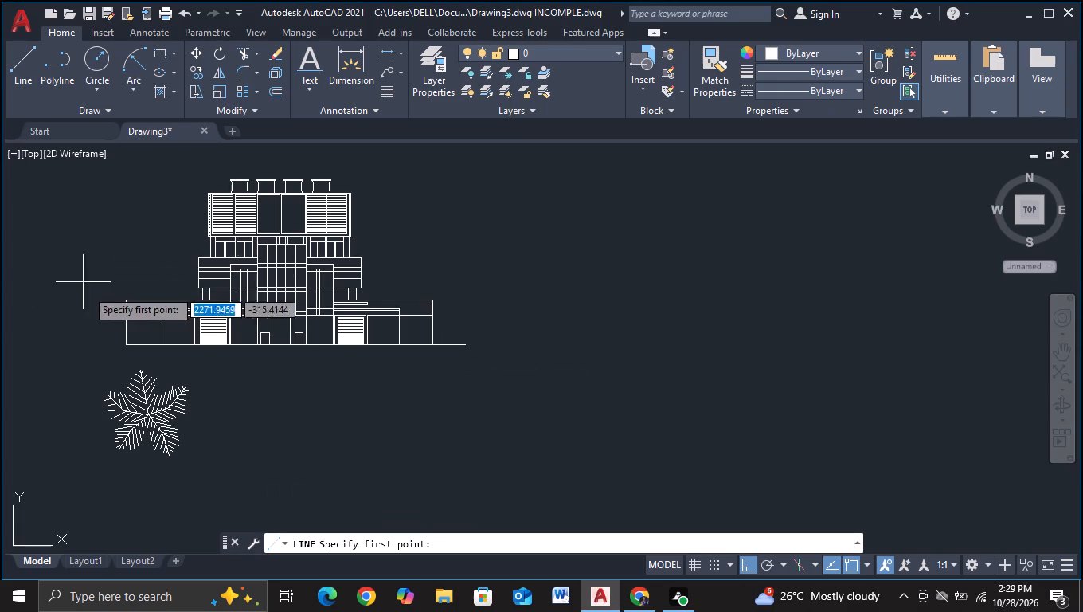
click(121, 347)
click(81, 343)
key(Escape)
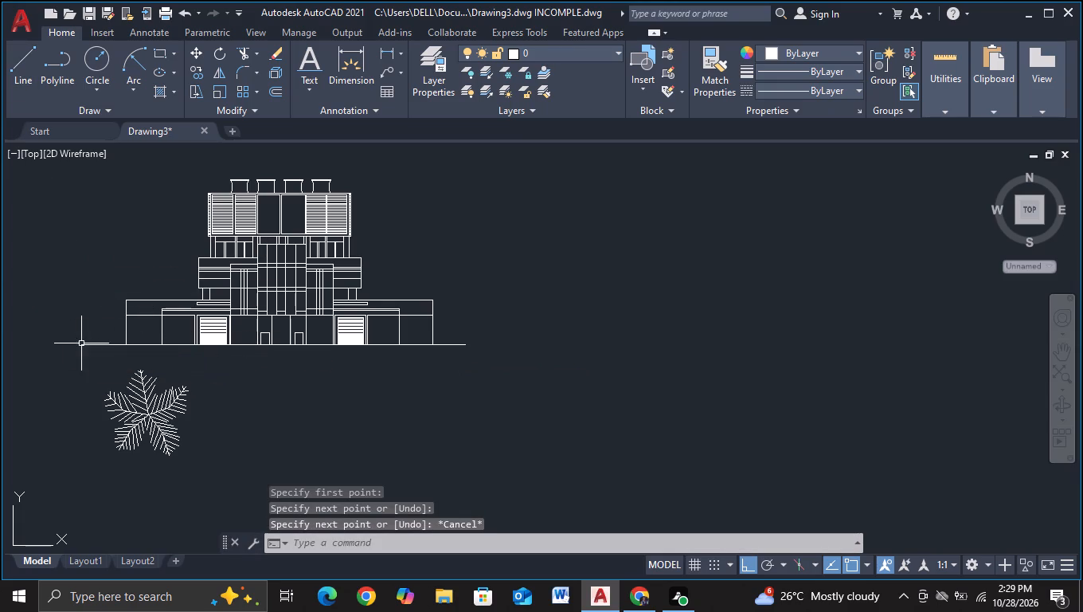
Scale the tree block down freehand to a fraction of its size.
click(139, 410)
key(s)
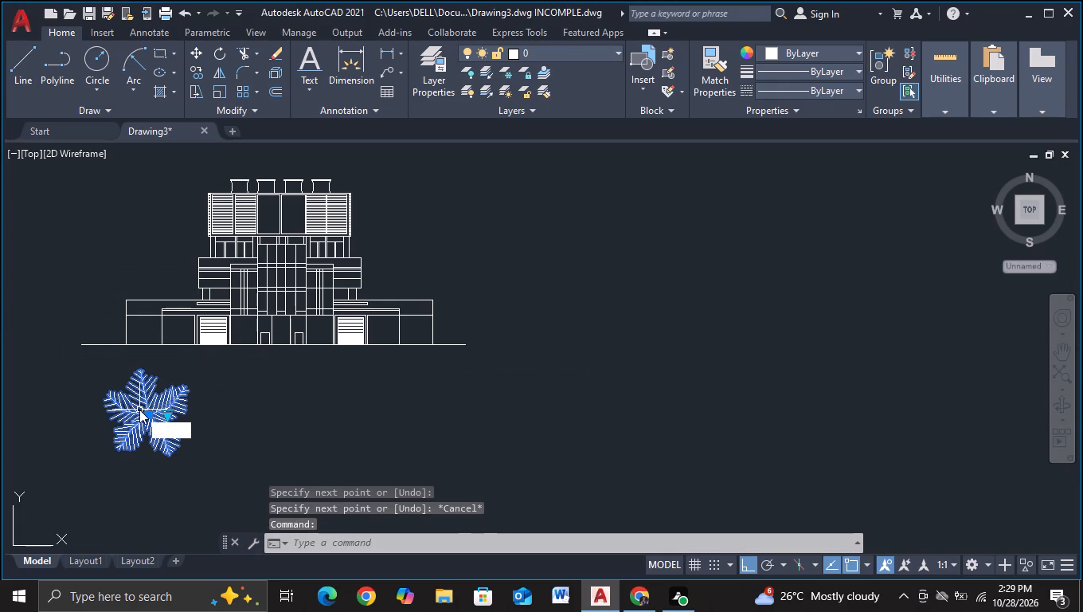
click(240, 456)
click(252, 440)
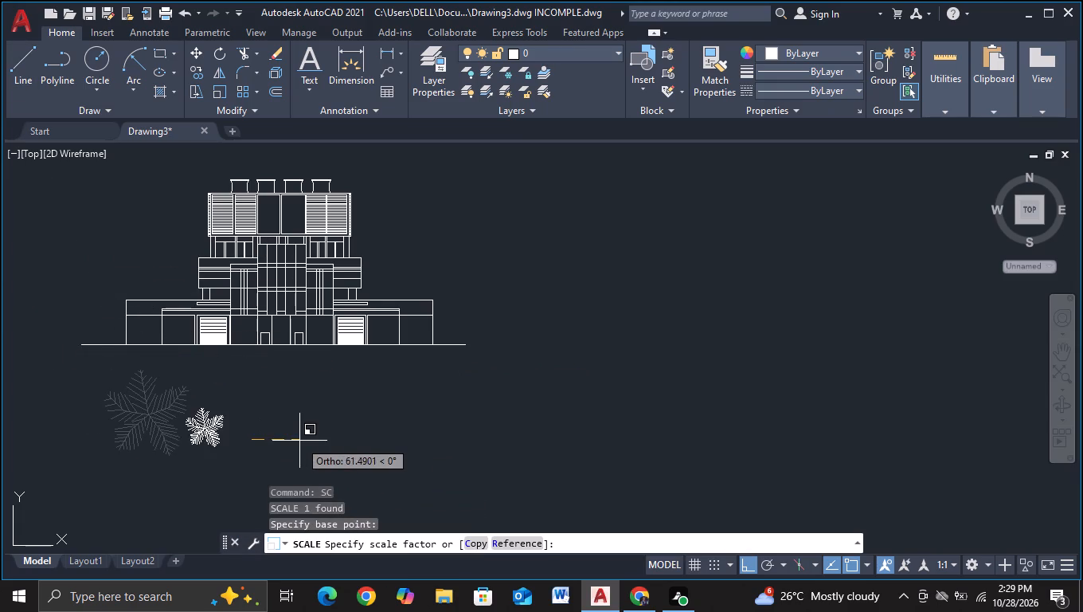
click(281, 437)
Switch the reduced tree block to the Type 2 Deciduous (Elevation) variant.
click(213, 440)
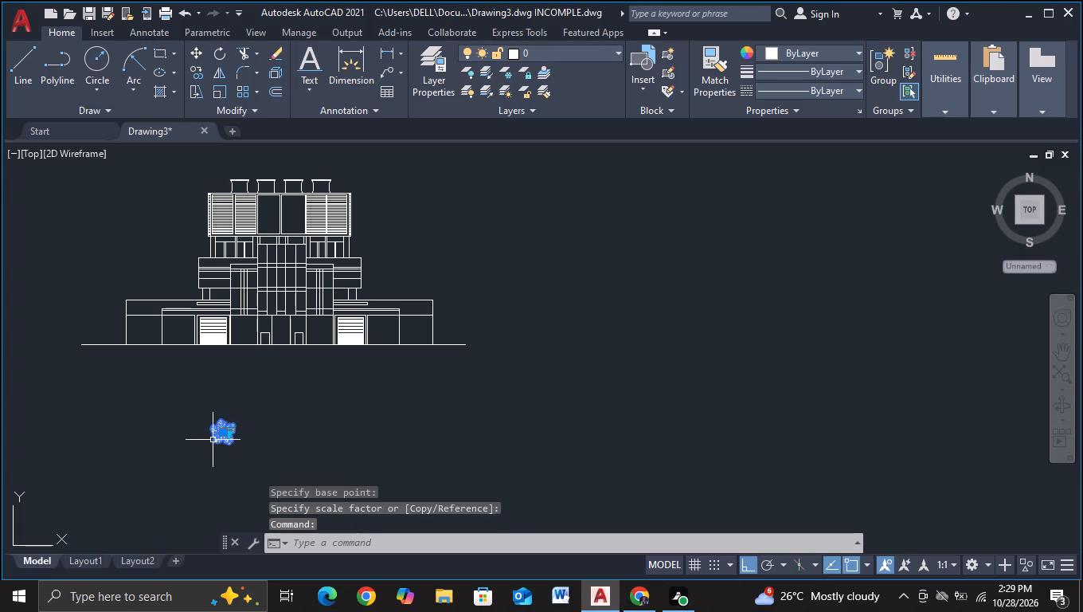
click(231, 434)
scroll(235, 435, up, 1)
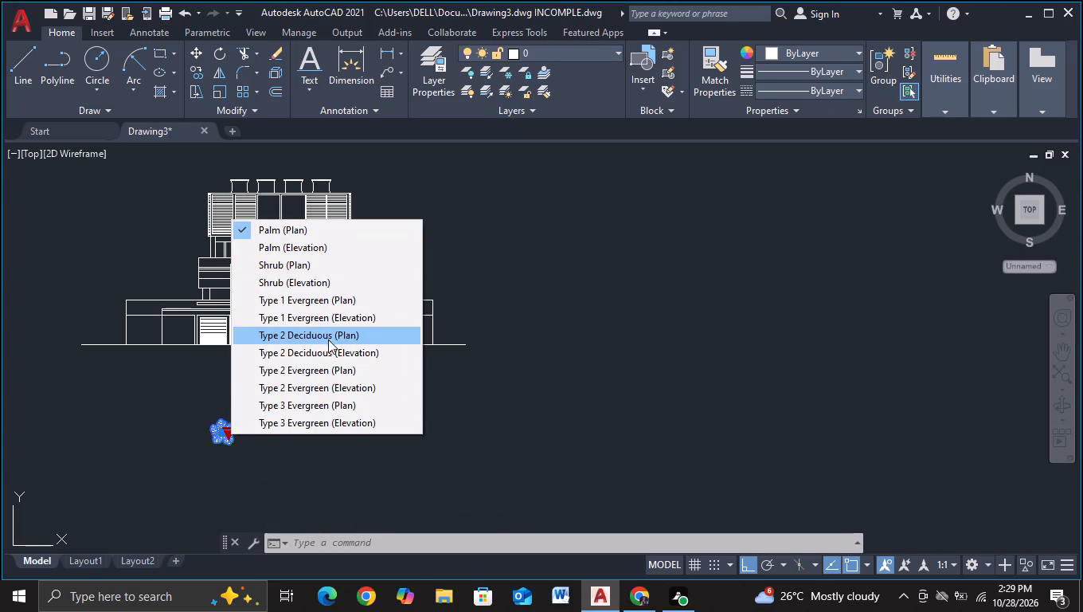
click(378, 339)
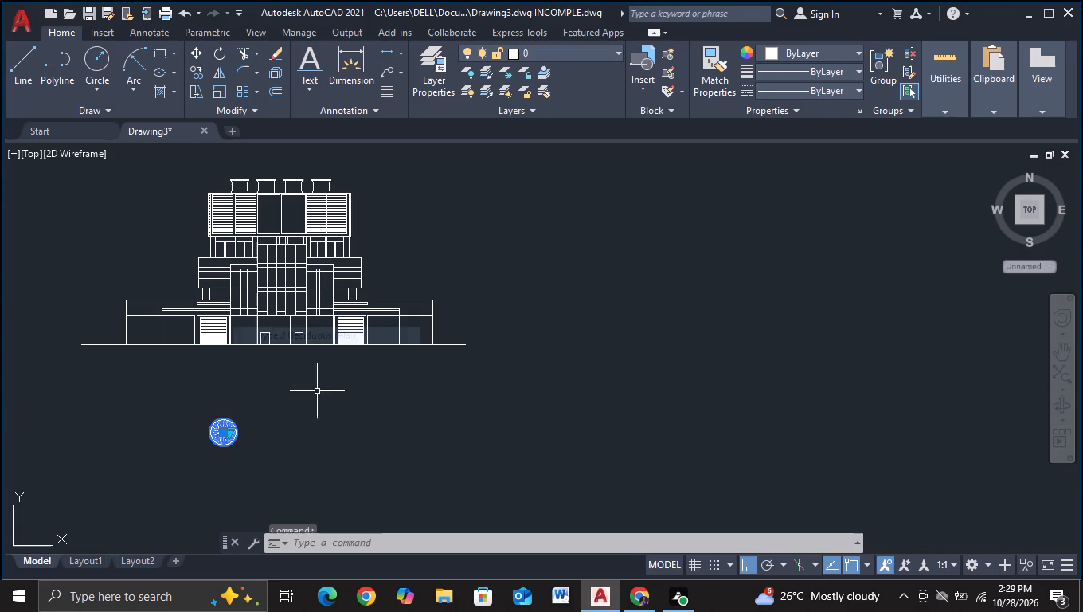
click(227, 437)
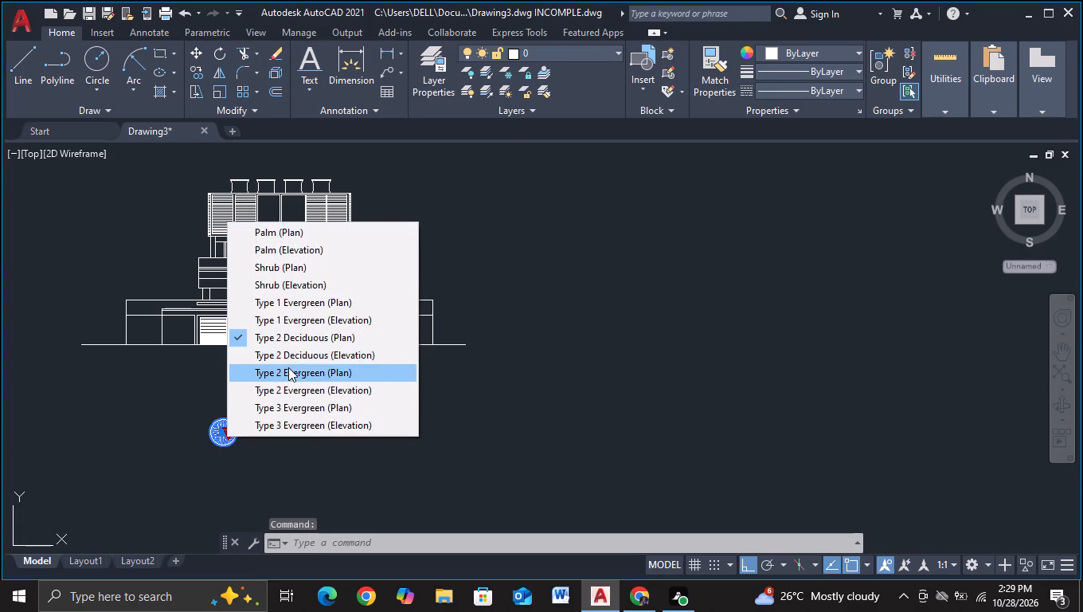
click(295, 357)
scroll(259, 439, up, 2)
key(Escape)
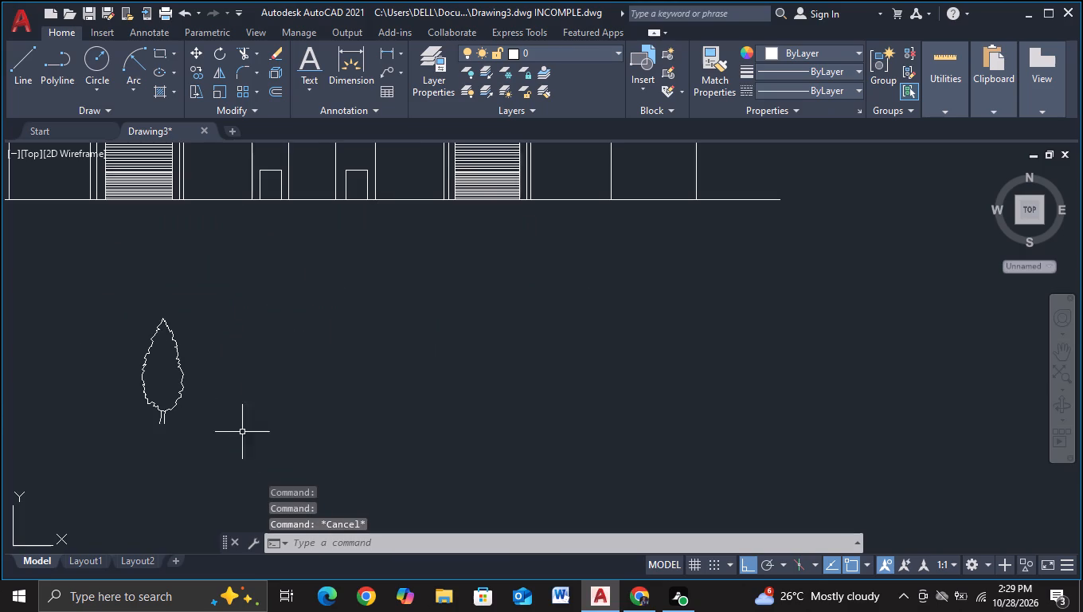
Copy the deciduous tree onto the ground line, overlapping the left wing's outer edge, with Ortho turned off.
click(118, 292)
click(293, 473)
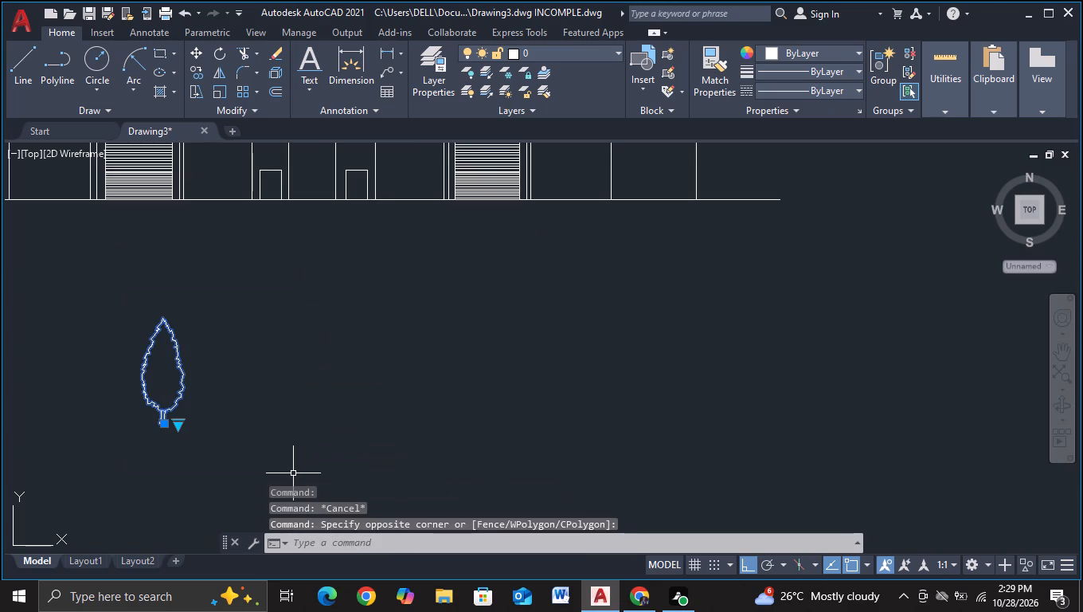
key(c)
click(341, 524)
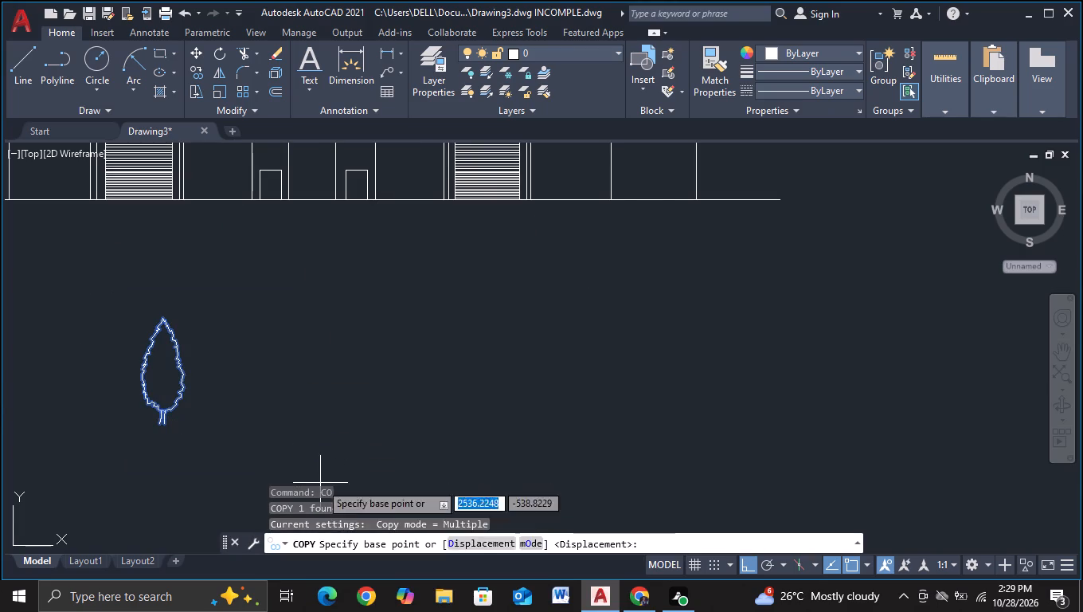
click(320, 483)
middle_drag(154, 372, 632, 443)
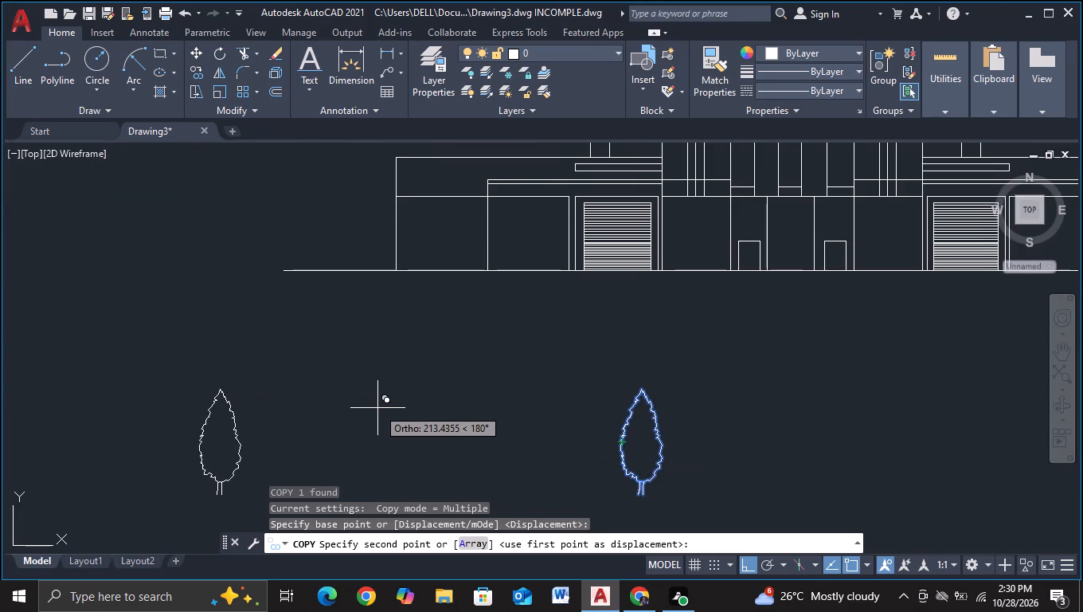
key(F8)
middle_drag(476, 328, 474, 335)
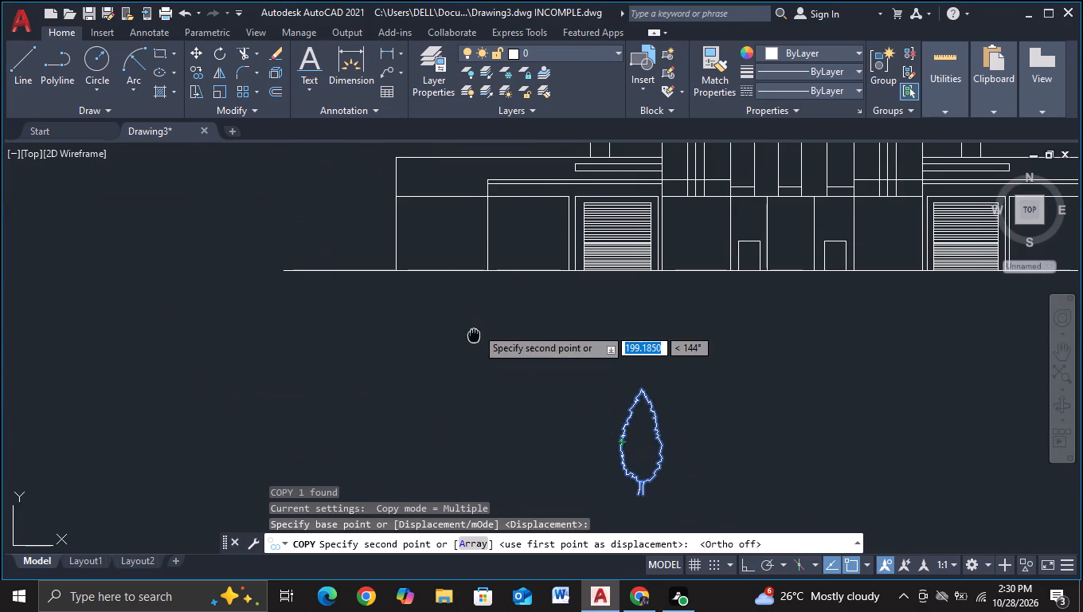
middle_drag(474, 335, 346, 460)
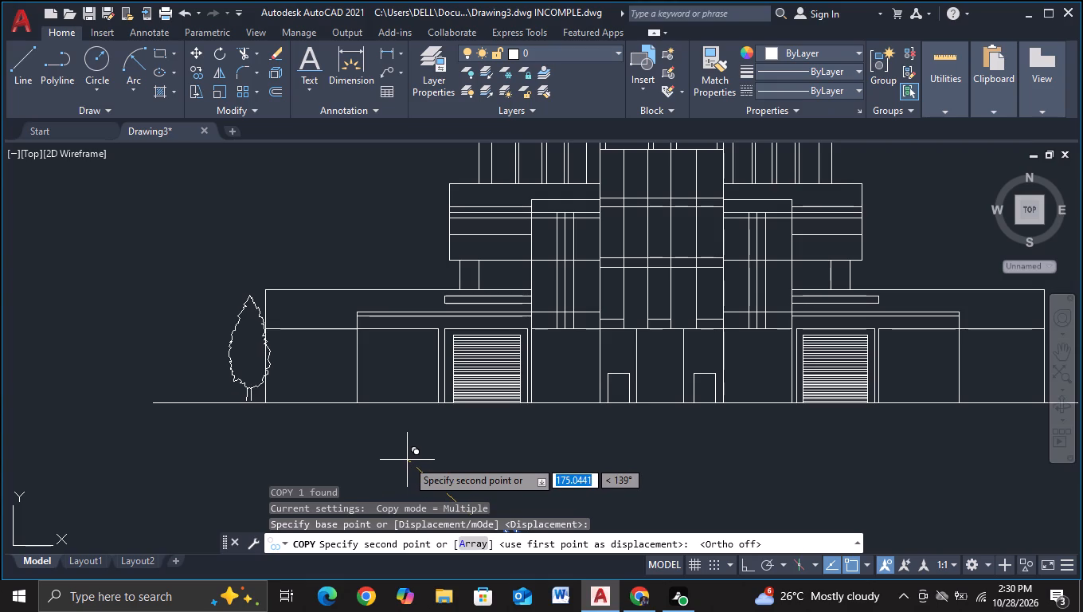
click(407, 461)
key(Escape)
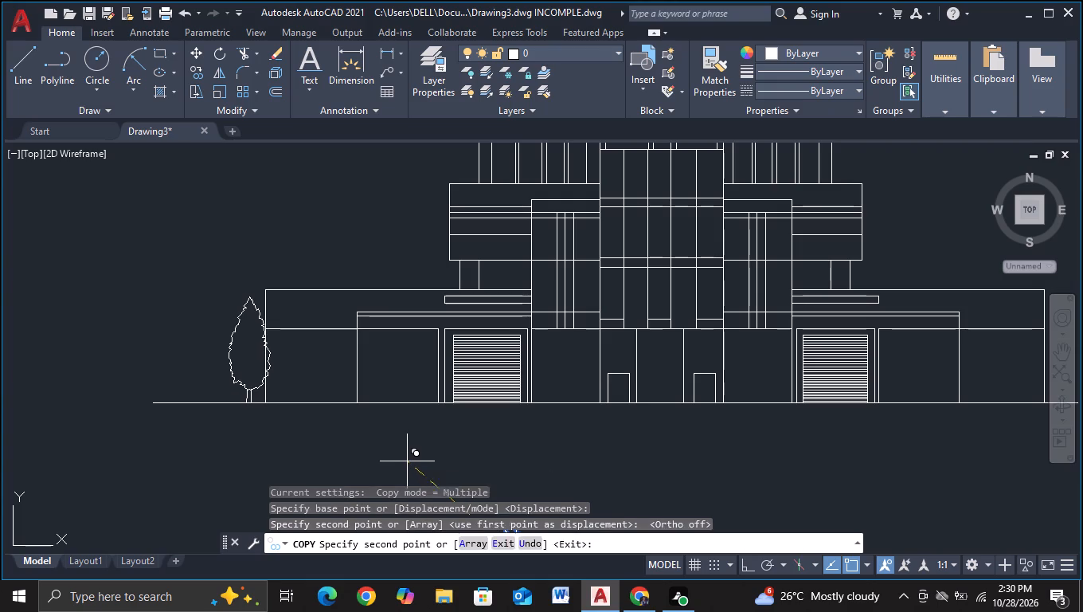
Trim the left wing's outer vertical edge where it runs through the copied tree's foliage.
click(244, 56)
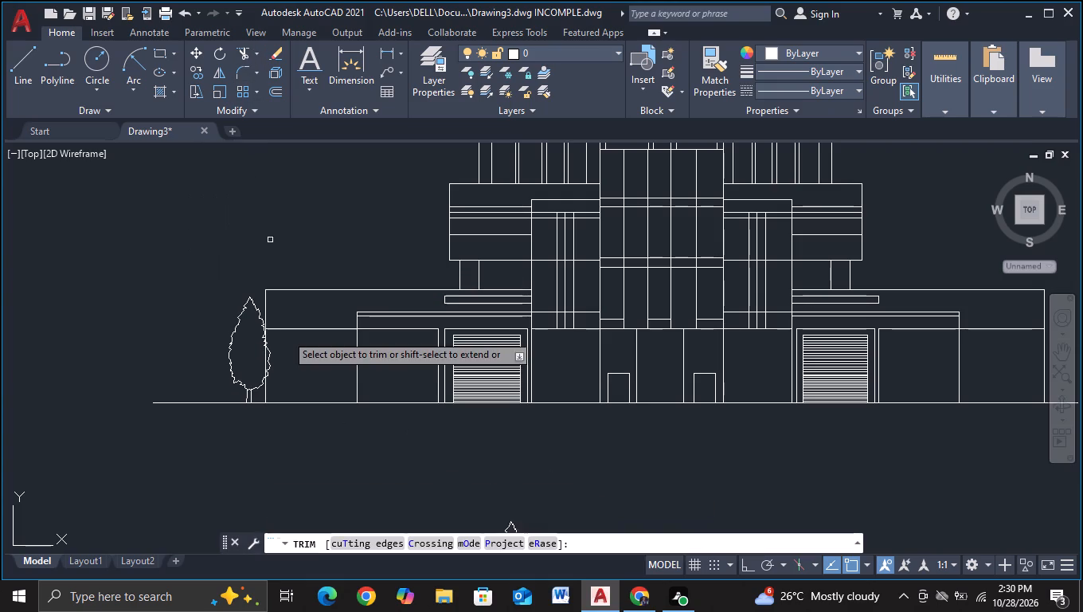
scroll(287, 344, up, 3)
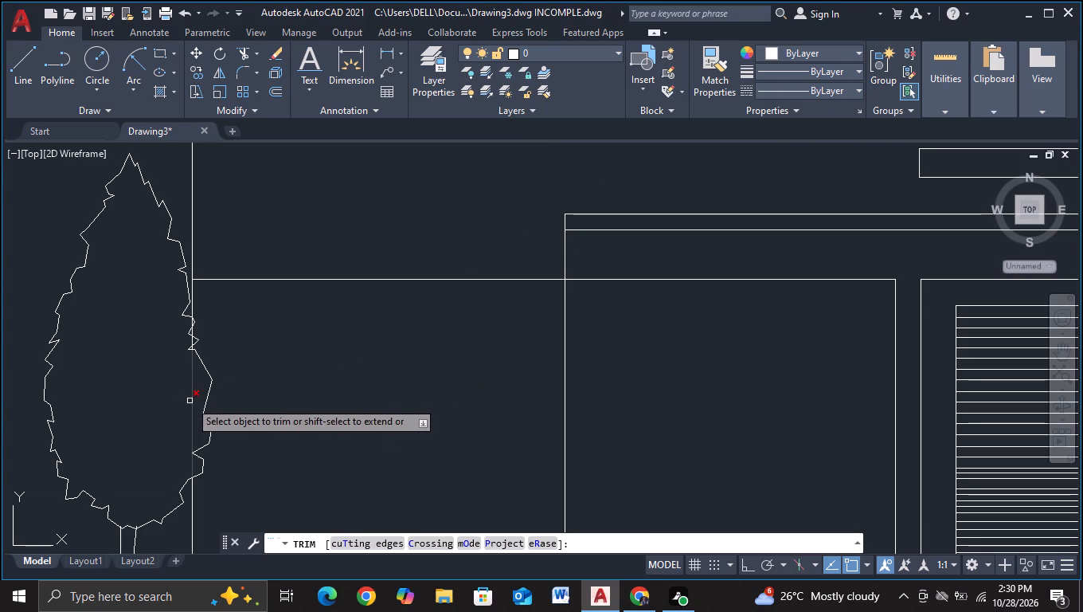
click(190, 401)
scroll(182, 351, up, 2)
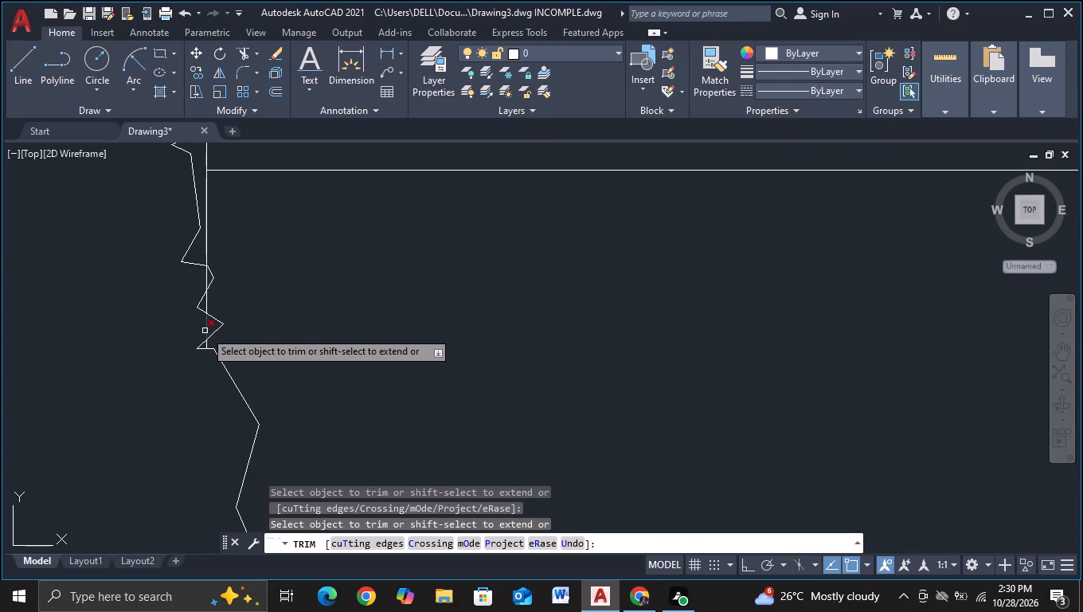
click(205, 331)
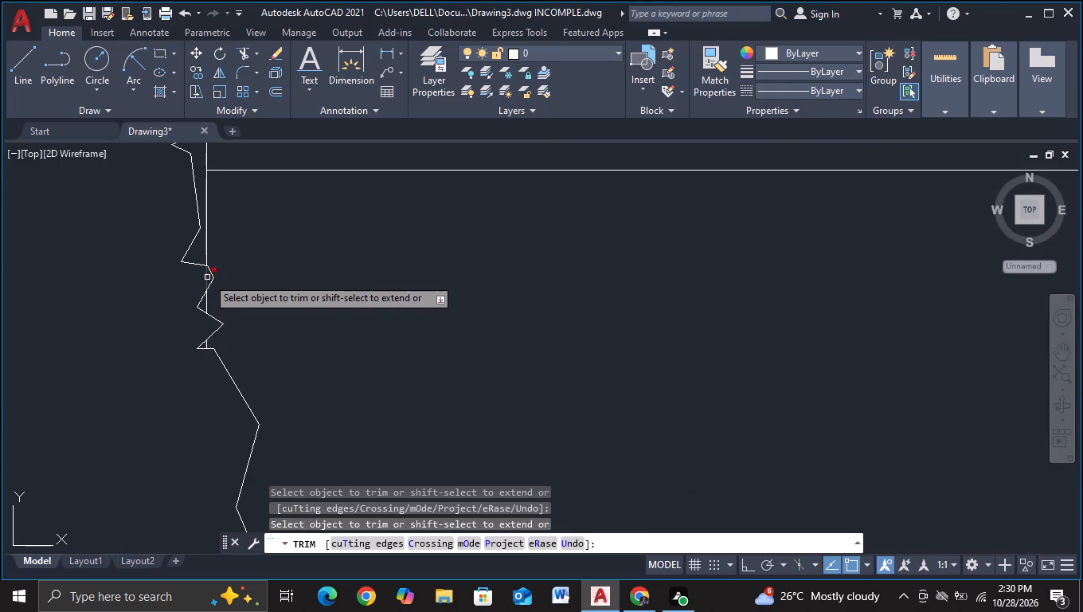
click(207, 277)
scroll(295, 311, down, 3)
key(Escape)
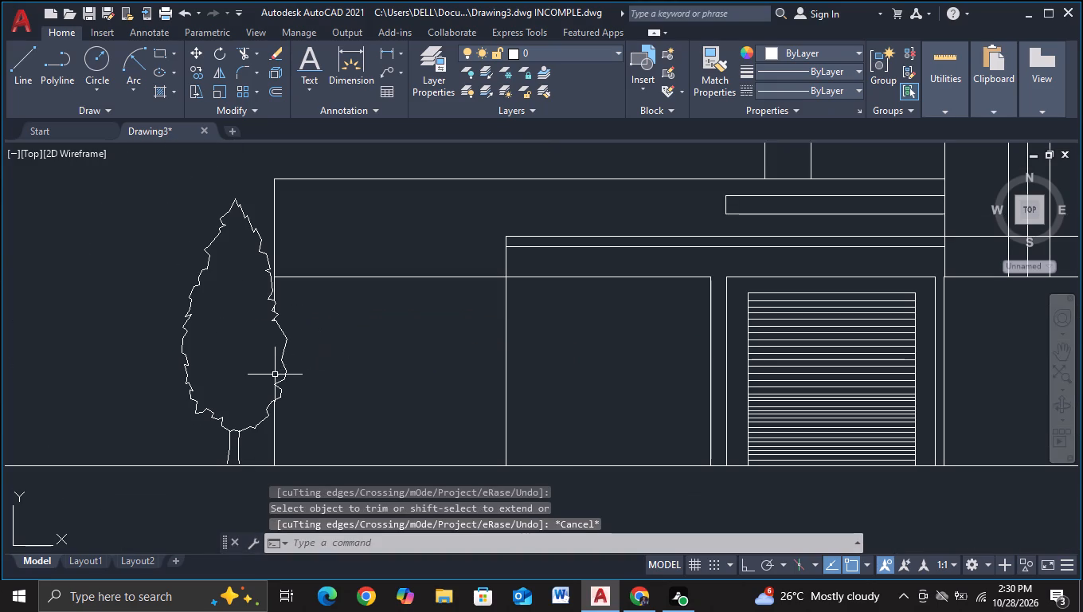
Copy the left wing's deciduous tree horizontally about 411 units with Ortho on, overlapping the right wing's outer edge.
click(282, 366)
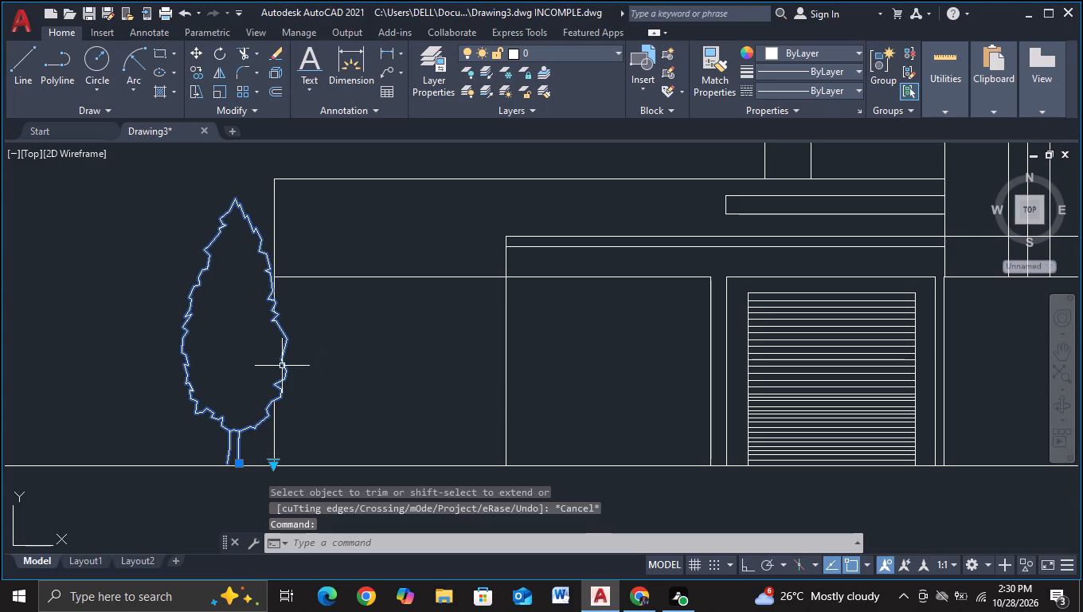
key(c)
double_click(354, 414)
scroll(443, 398, down, 3)
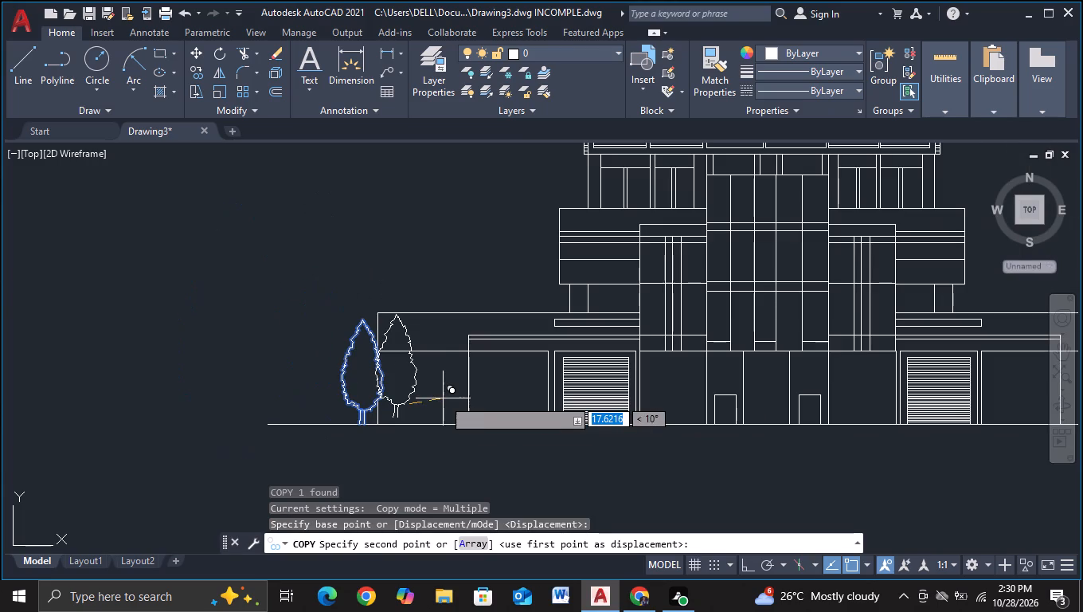
key(F8)
middle_drag(443, 398, 0, 398)
middle_drag(153, 389, 0, 375)
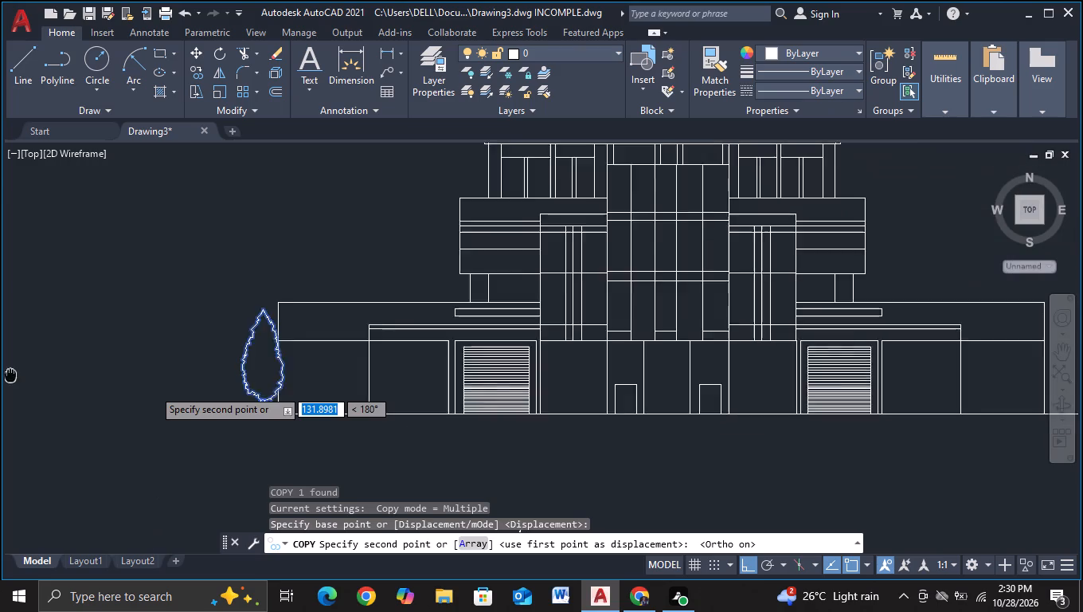
middle_drag(0, 375, 0, 372)
middle_drag(934, 381, 441, 407)
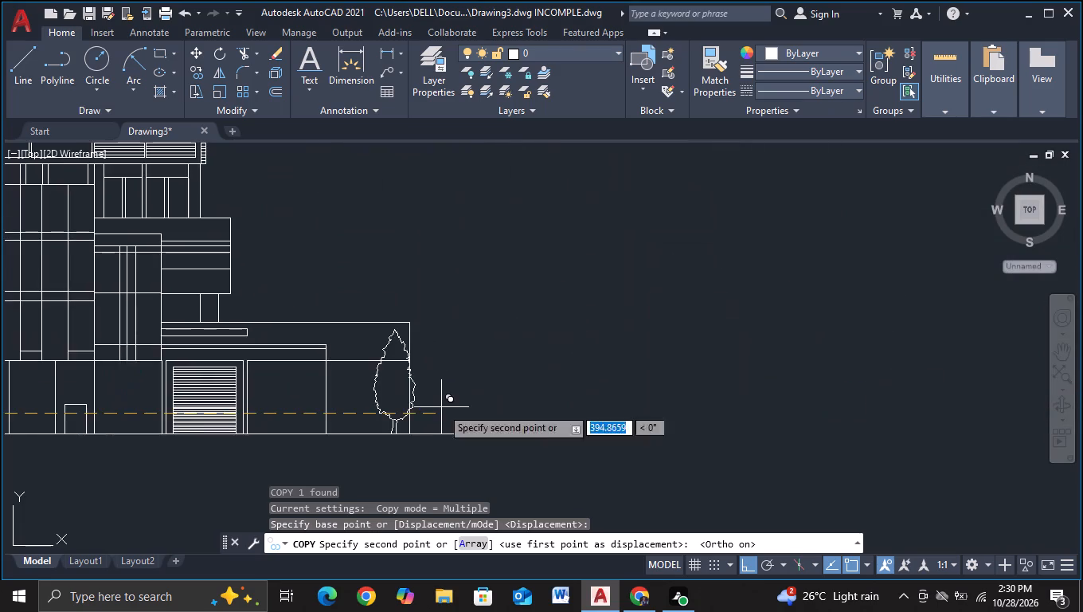
scroll(449, 407, up, 2)
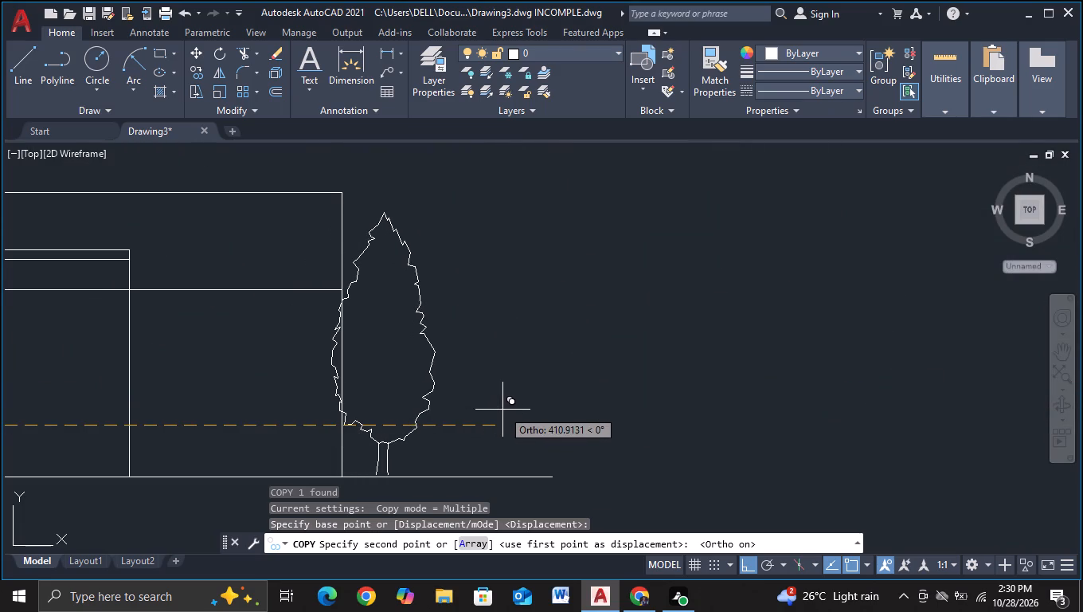
click(502, 410)
key(Escape)
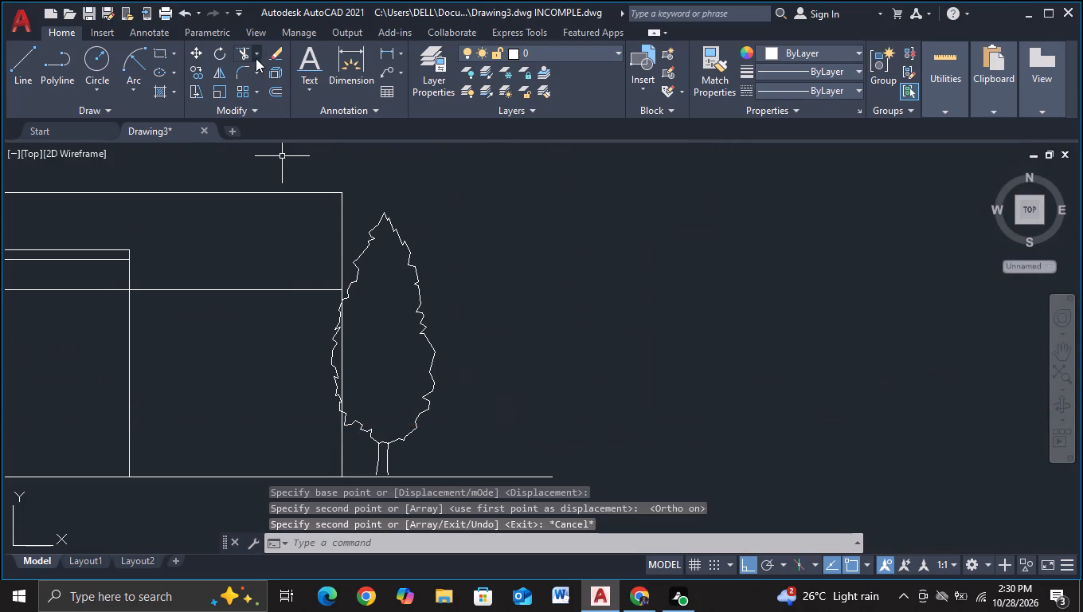
Trim the right wing's outer vertical edge where it runs through the copied tree's foliage.
click(244, 61)
scroll(448, 357, up, 2)
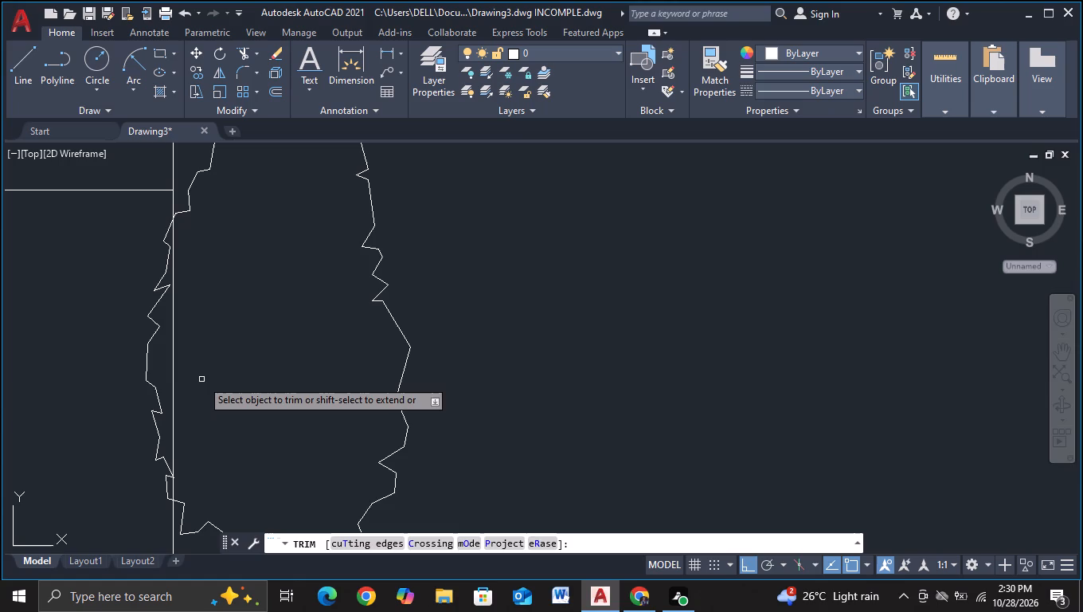
click(169, 384)
click(176, 381)
scroll(221, 380, down, 3)
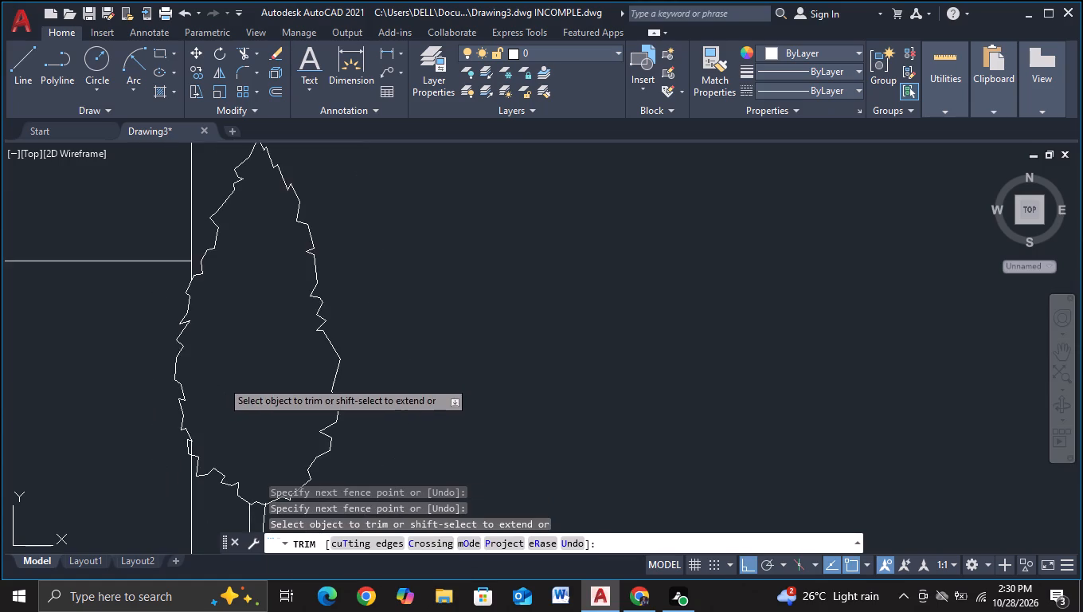
key(Escape)
Switch the spare tree block below the elevation to the Type 3 Evergreen (Elevation) variant.
scroll(377, 402, down, 2)
middle_drag(377, 402, 571, 287)
middle_drag(475, 407, 633, 364)
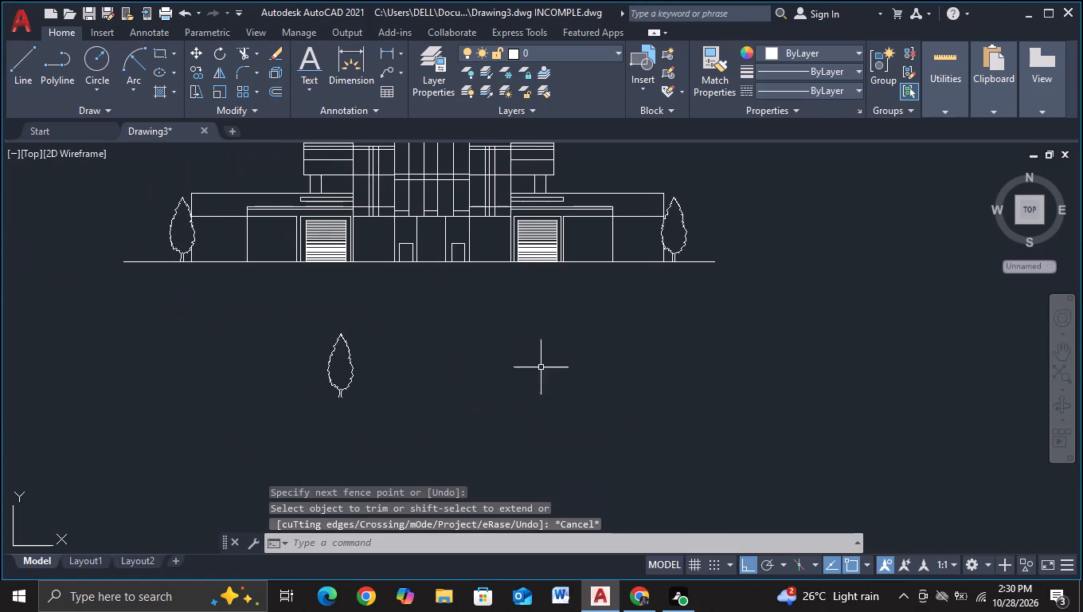
click(326, 365)
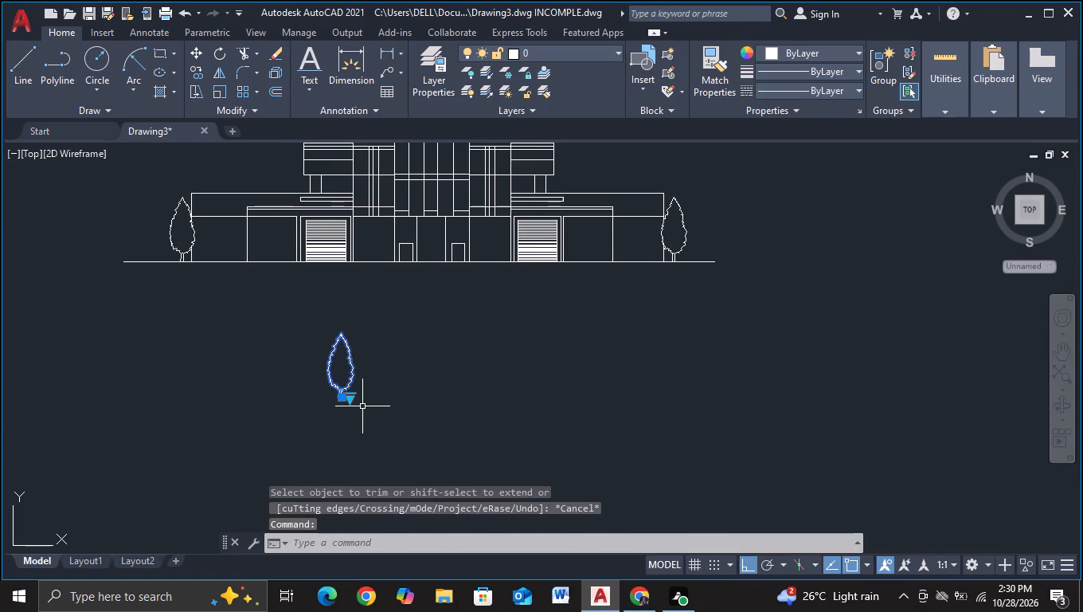
click(348, 401)
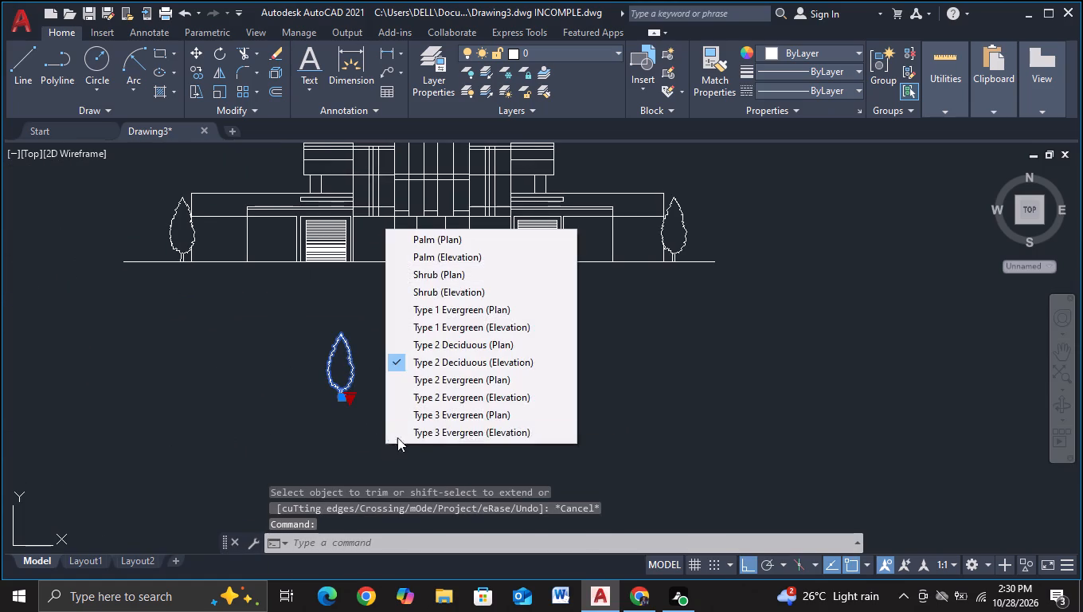
click(407, 433)
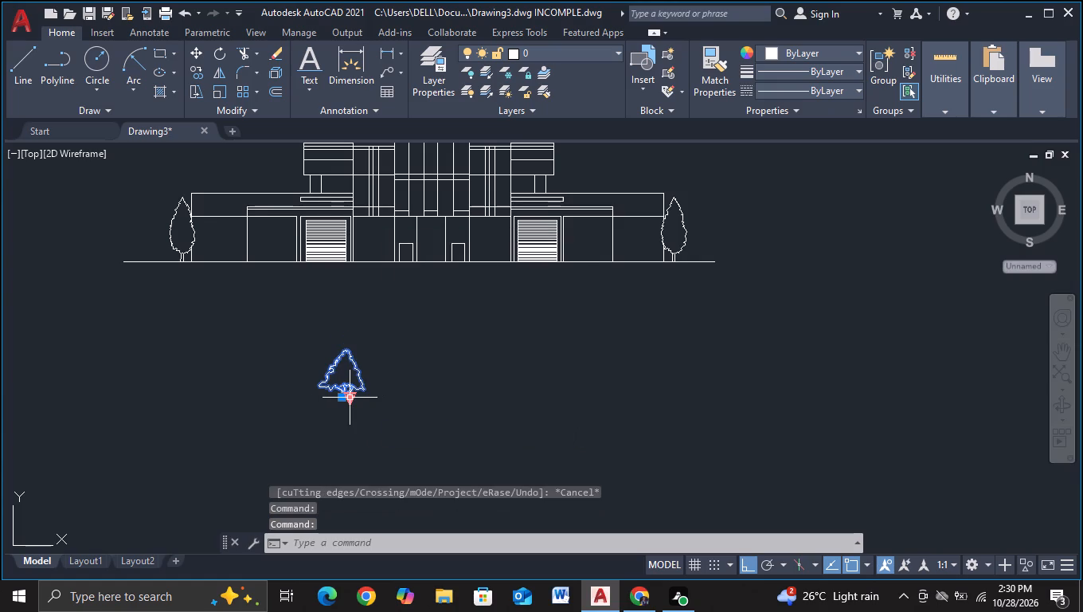
key(Escape)
Copy the spare evergreen into the empty space just beneath the ground line, with Ortho turned off.
click(267, 312)
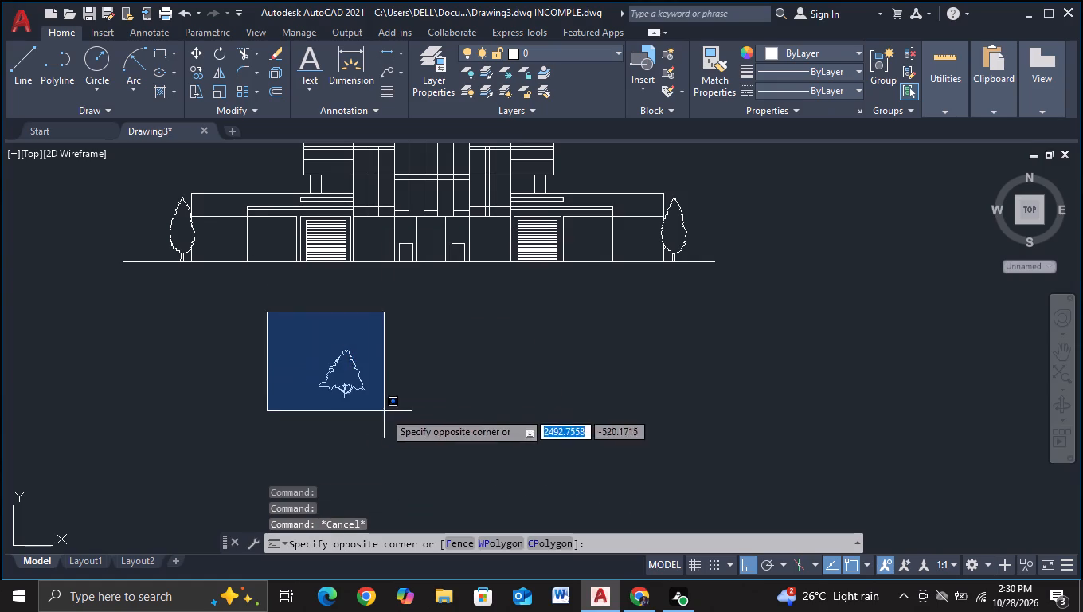
click(397, 414)
key(c)
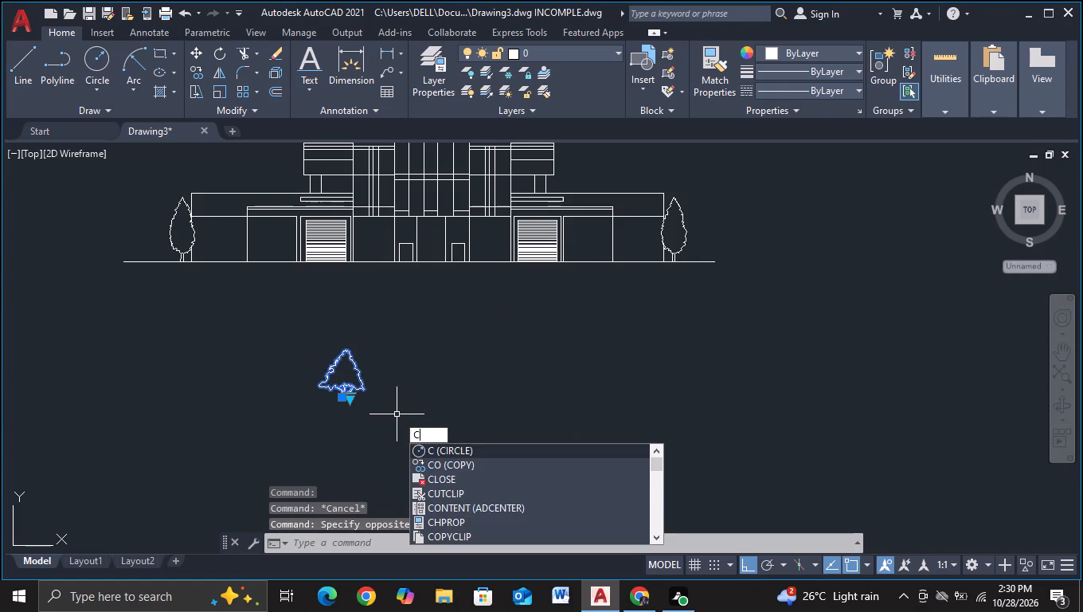
click(435, 462)
click(432, 445)
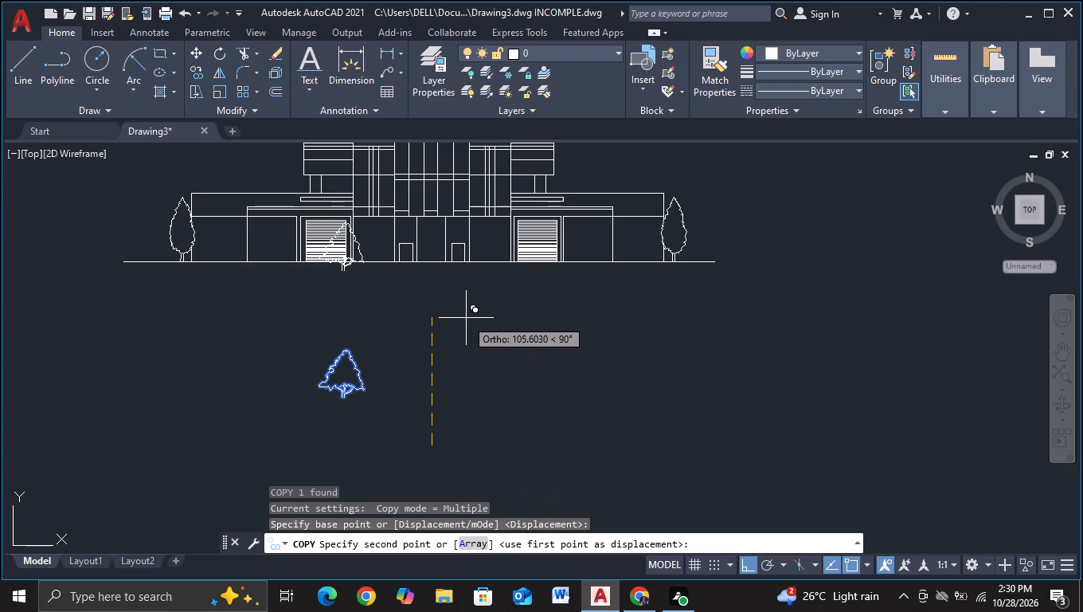
key(F8)
scroll(466, 318, up, 2)
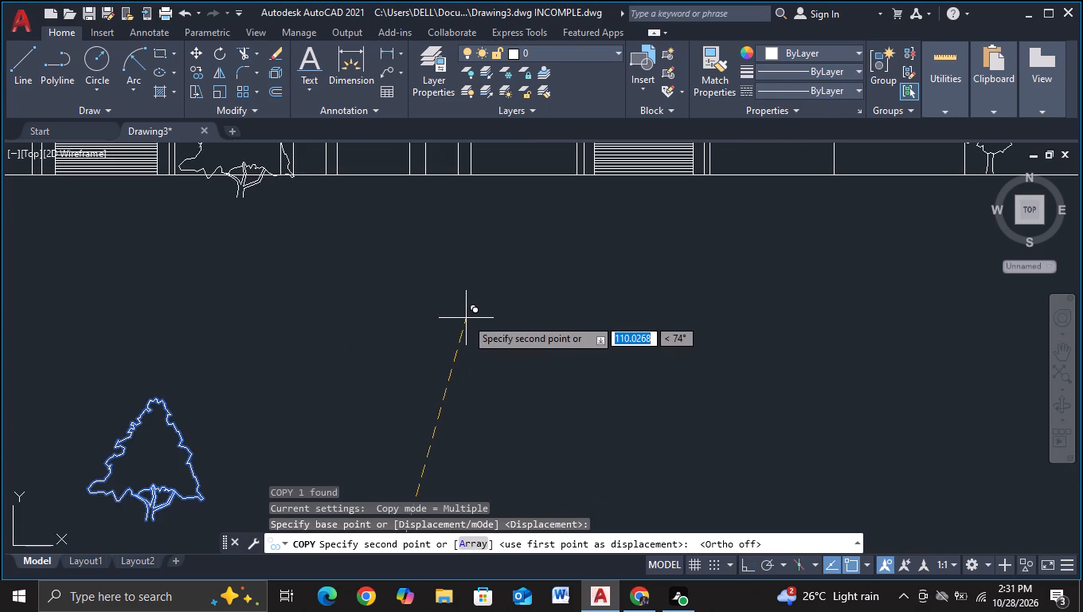
click(471, 437)
key(Escape)
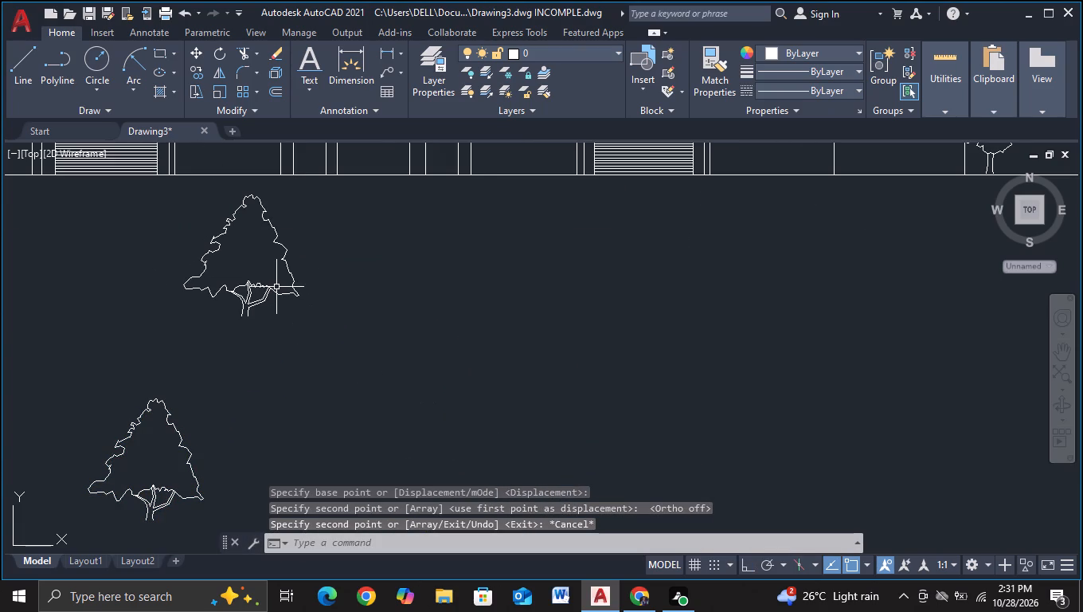
Scale the copied evergreen down freehand by a factor of about 0.58.
click(266, 293)
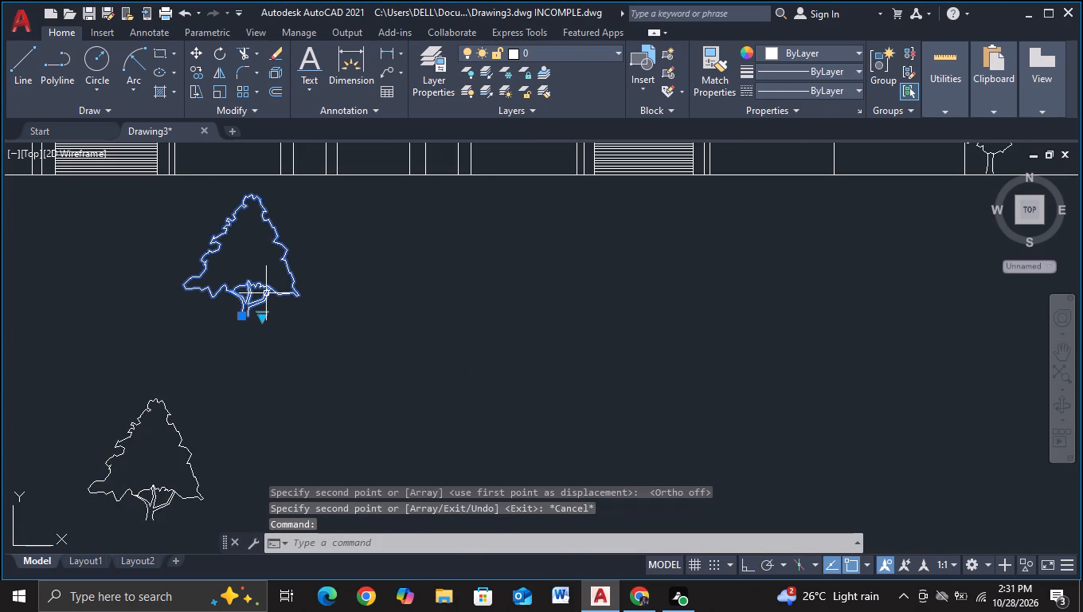
key(s)
double_click(323, 340)
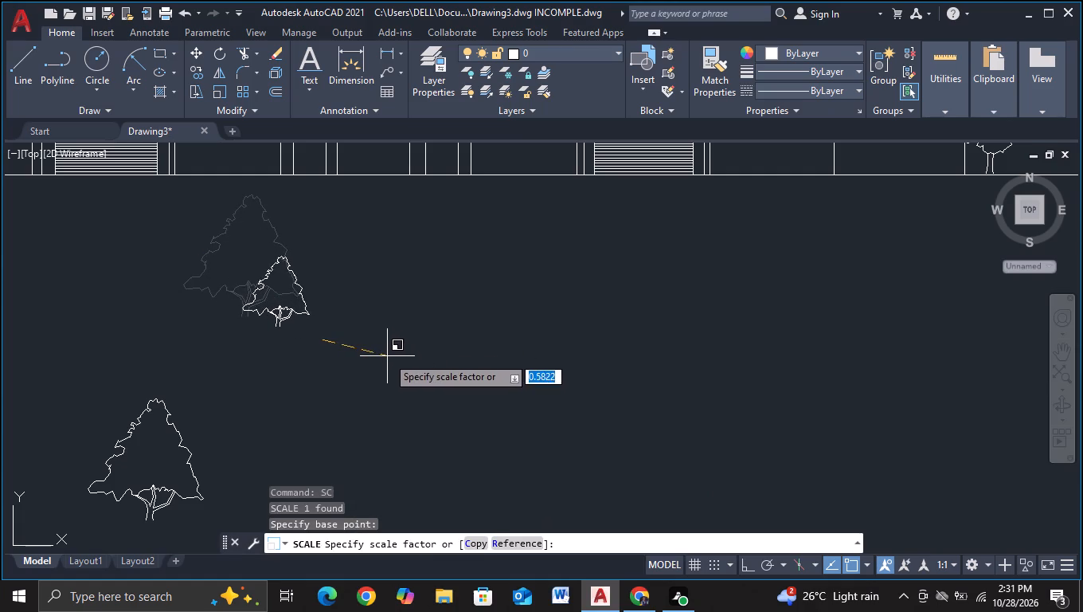
click(387, 356)
Copy the reduced evergreen onto the ground line between the left louvred opening and the left door.
click(217, 237)
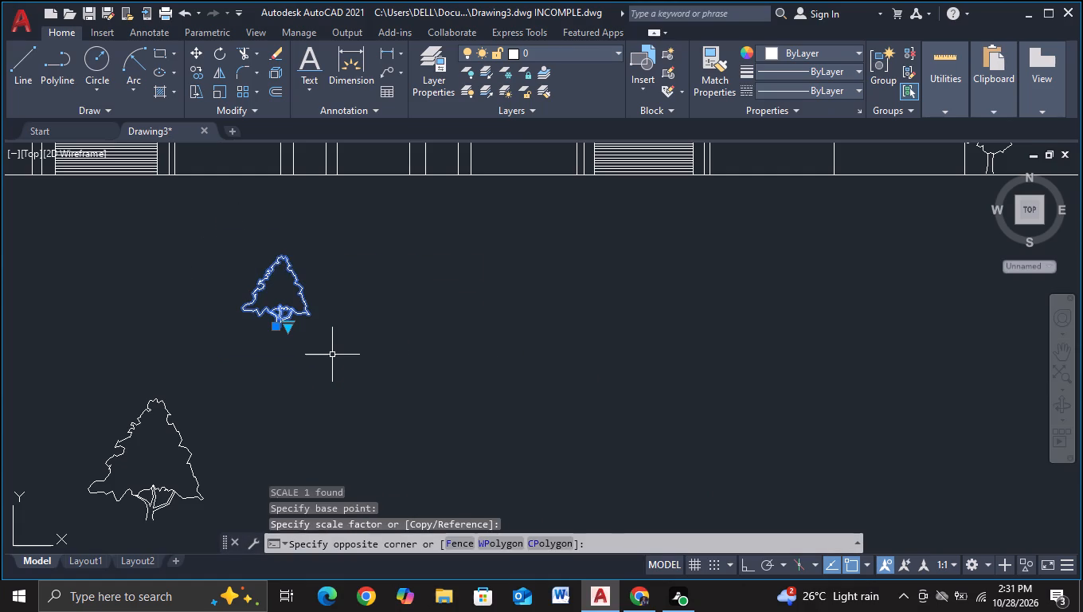
click(332, 355)
key(c)
double_click(431, 402)
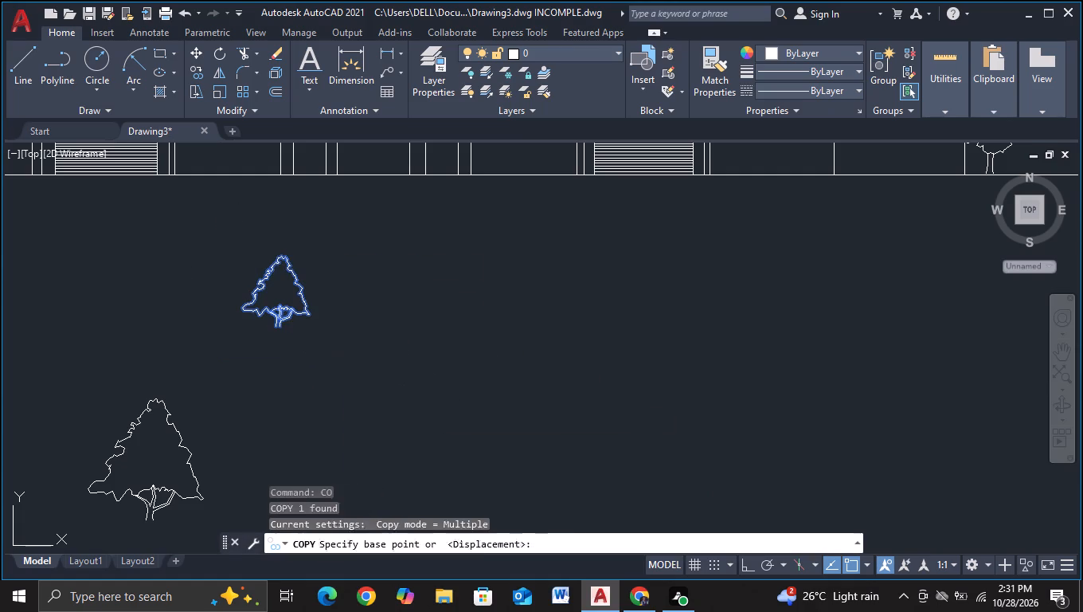
middle_drag(399, 316, 451, 432)
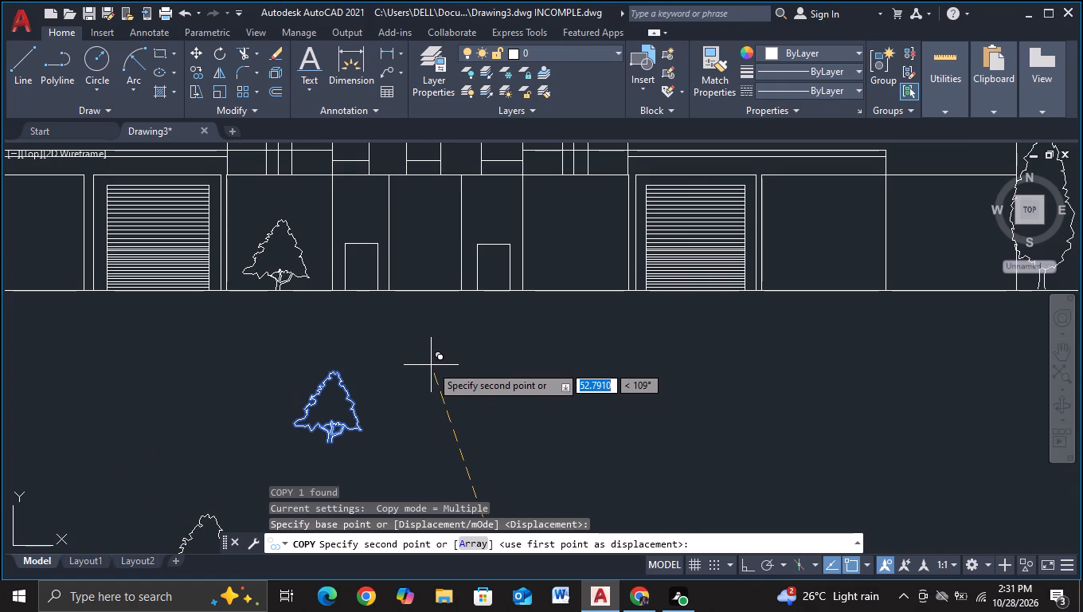
click(431, 365)
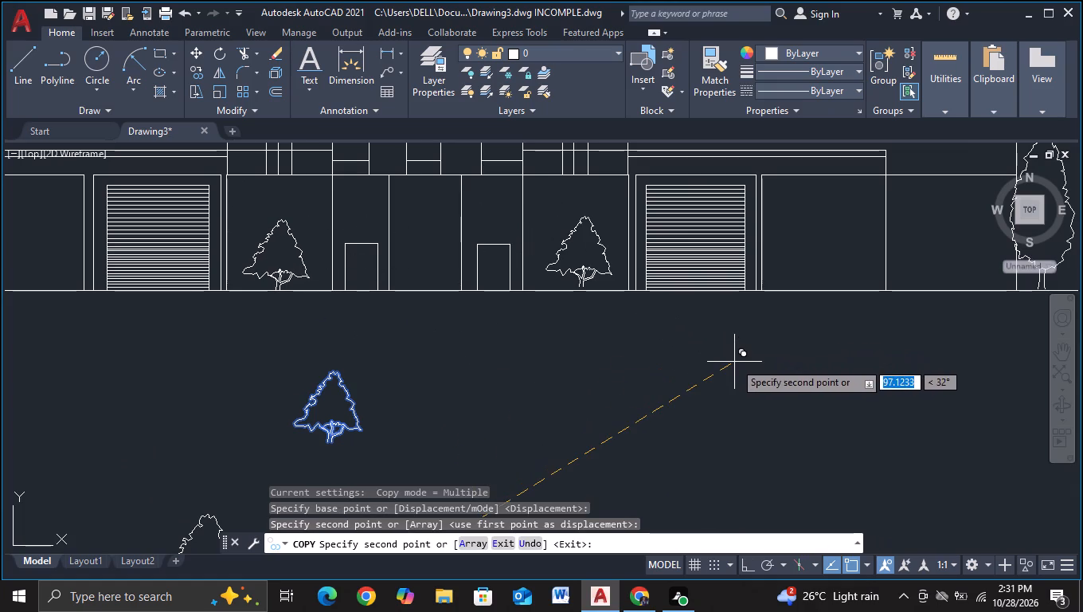
key(Escape)
Copy that evergreen horizontally about 99.4 units with Ortho on, between the right door and the right louvred opening.
click(275, 274)
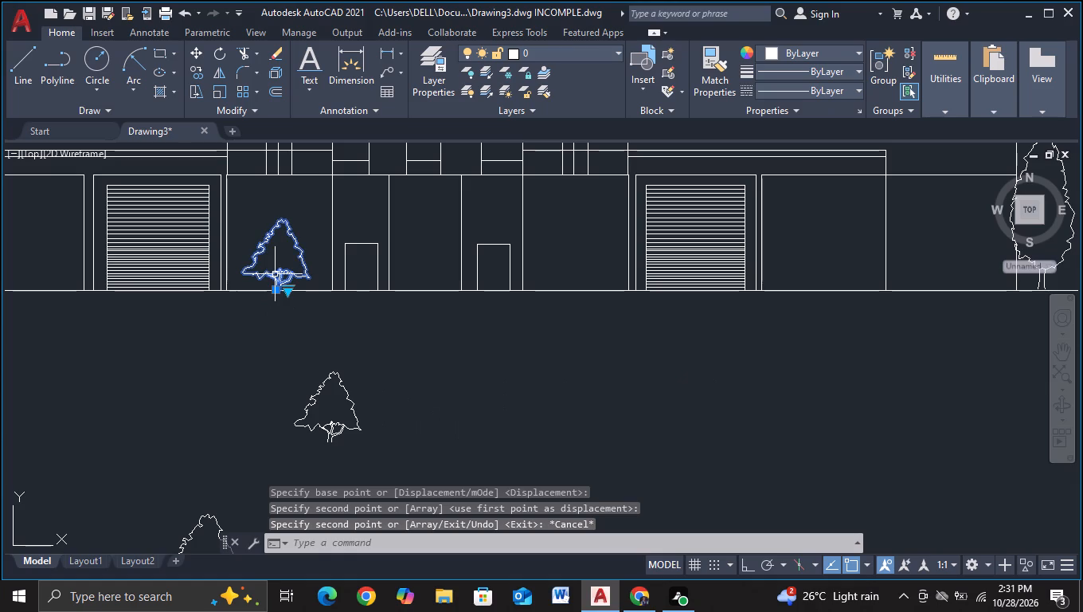
key(c)
double_click(324, 325)
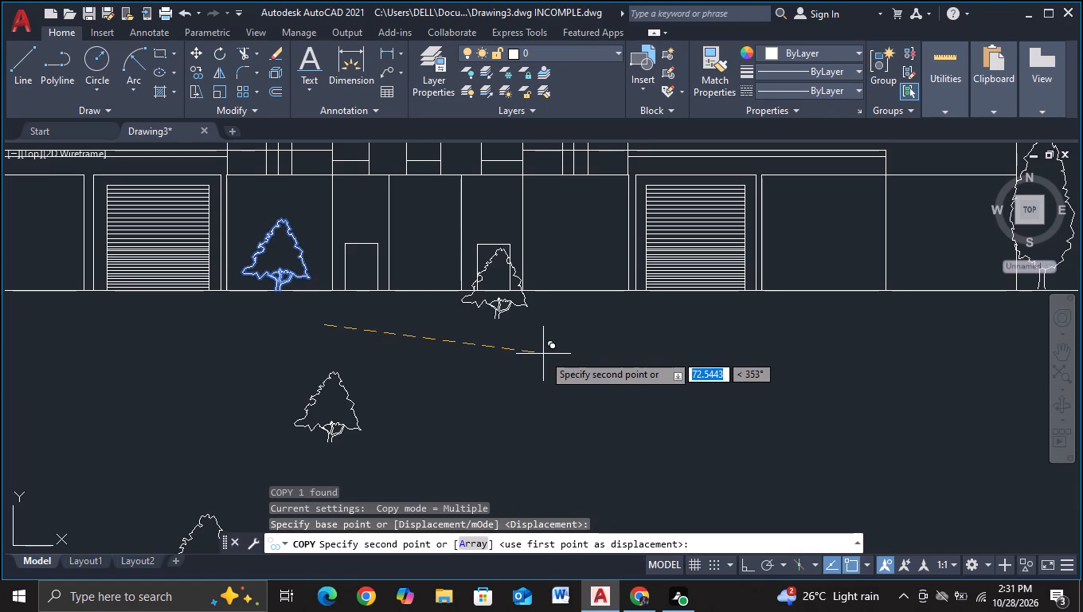
key(F6)
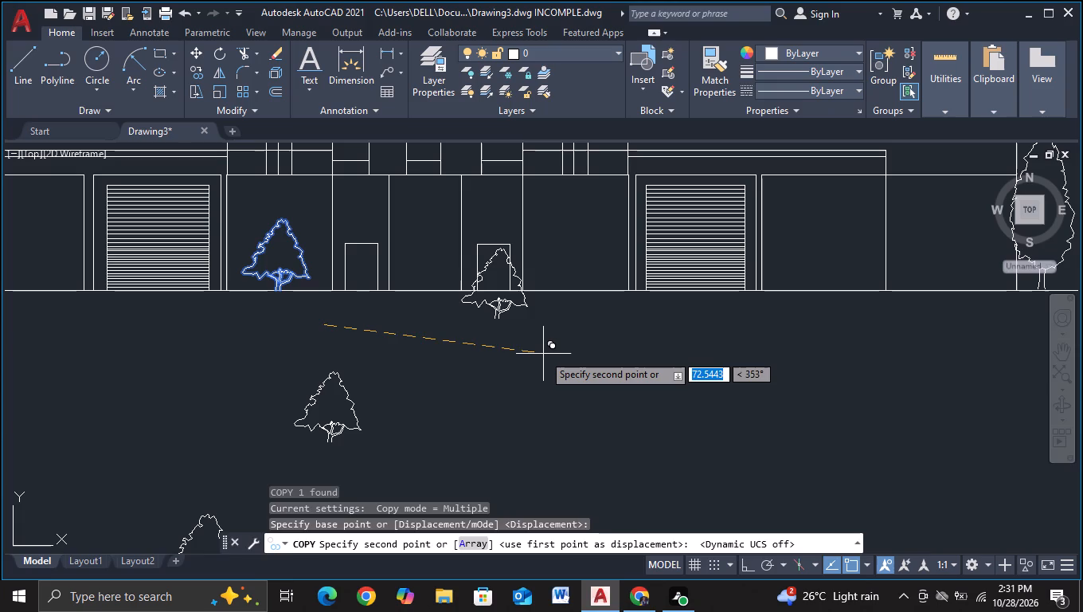
key(F8)
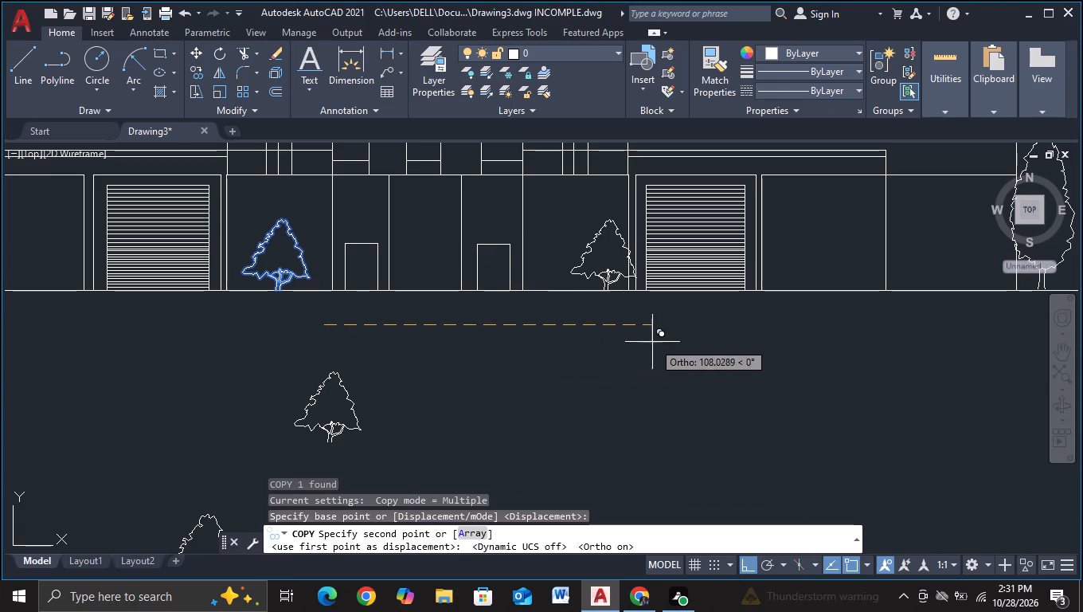
click(627, 342)
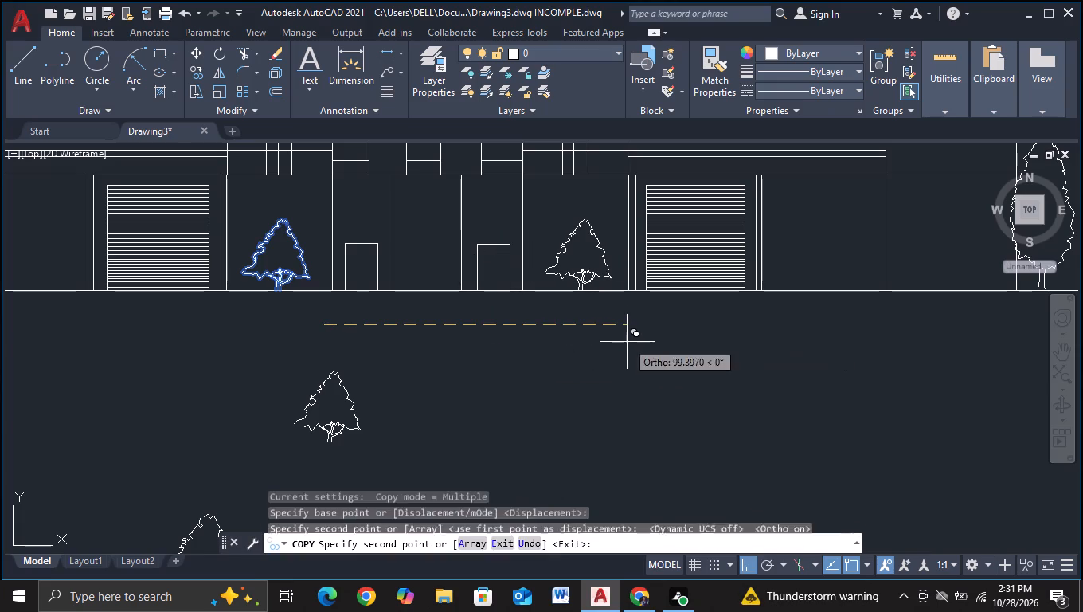
key(Escape)
Delete the two leftover evergreen trees below the rear elevation's ground line.
scroll(627, 342, down, 3)
middle_click(606, 384)
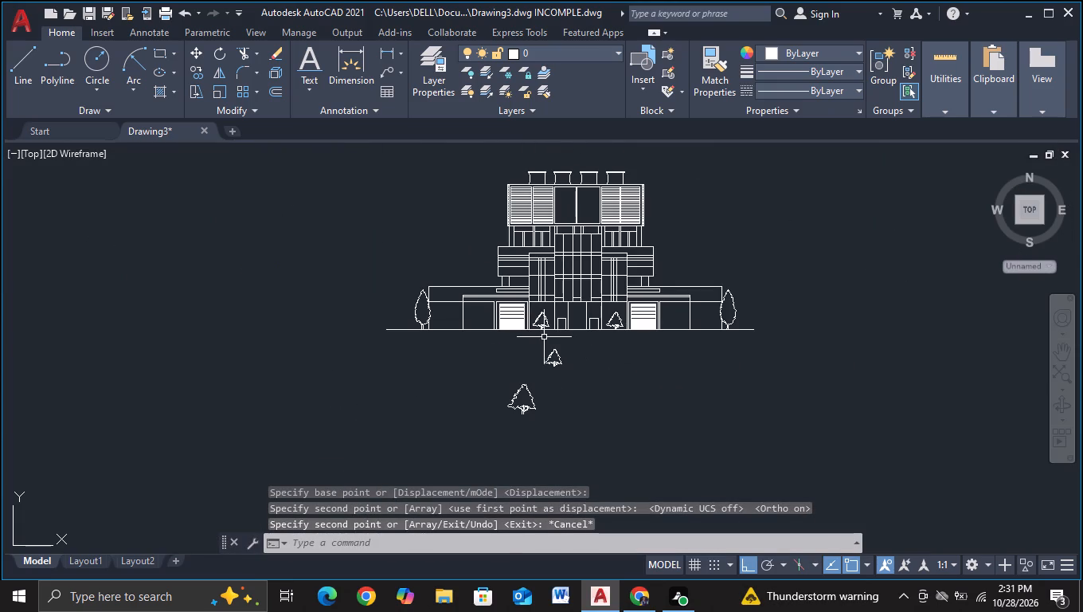
click(543, 337)
click(560, 395)
click(475, 393)
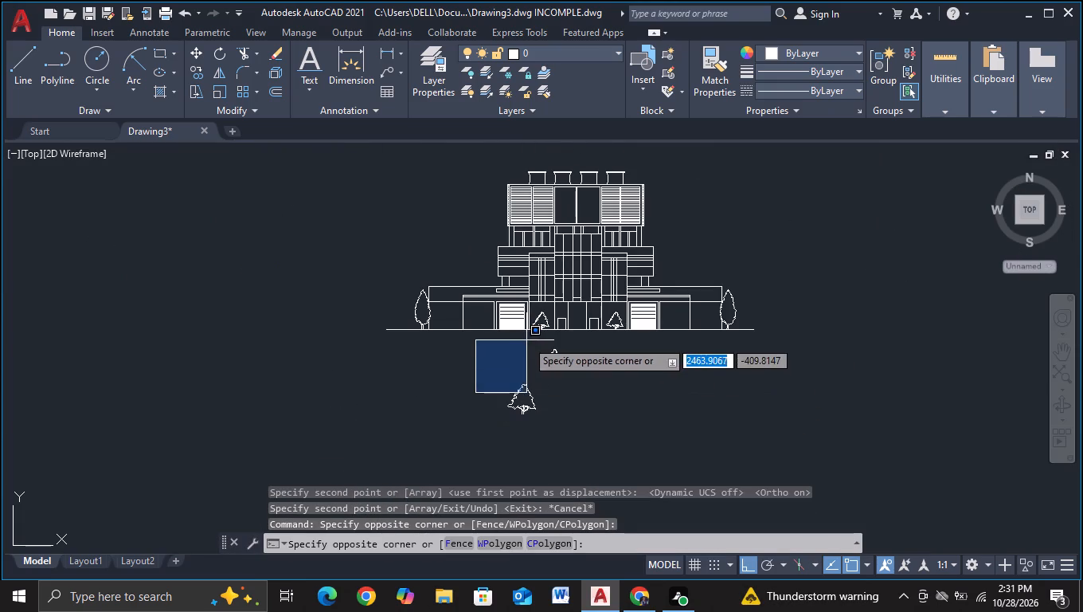
click(561, 437)
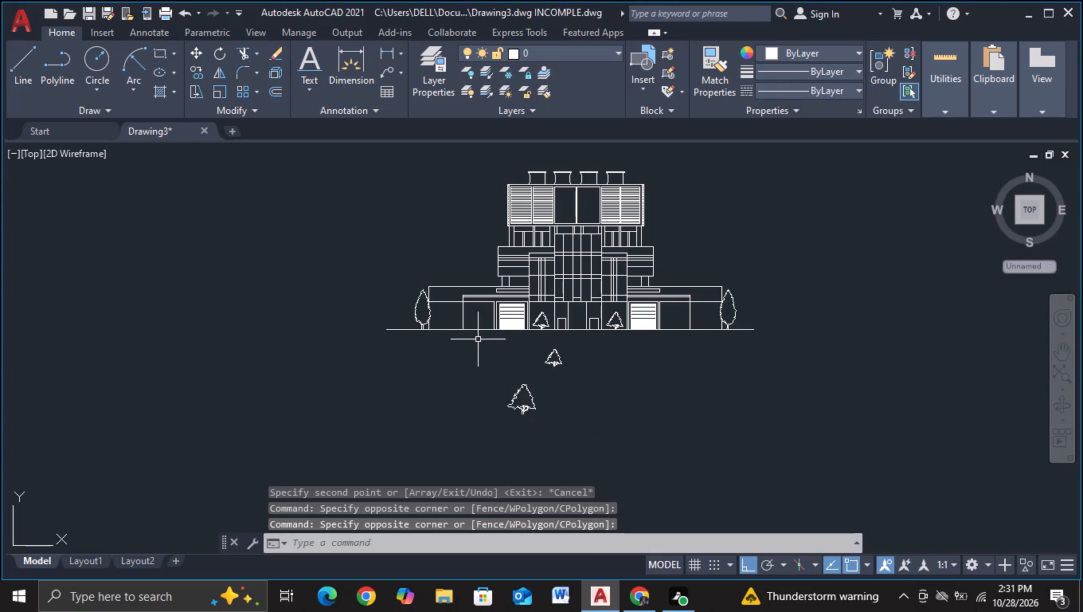
click(478, 339)
click(615, 451)
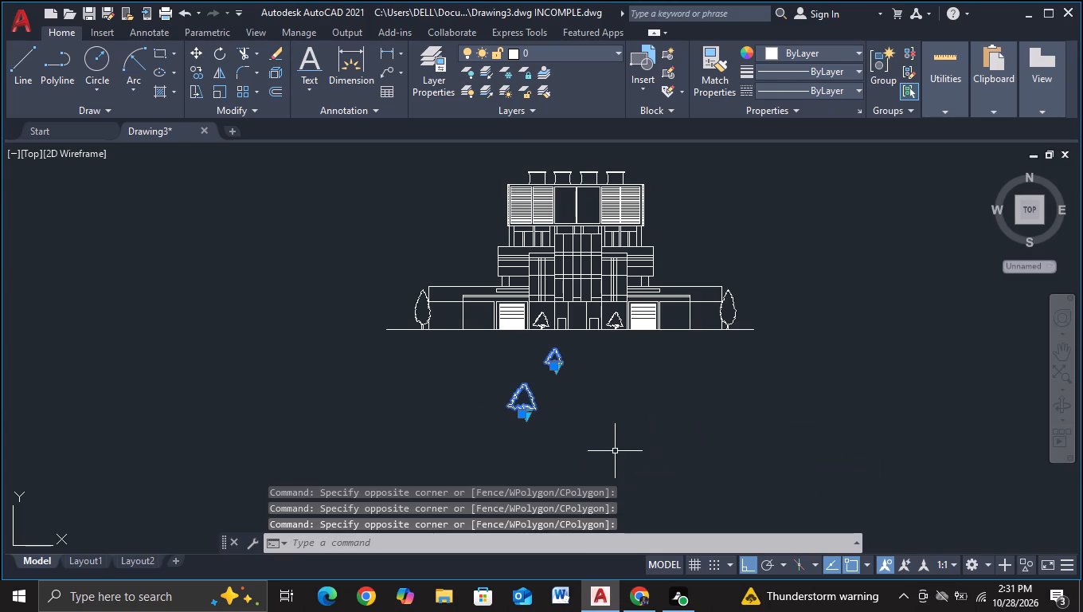
key(Delete)
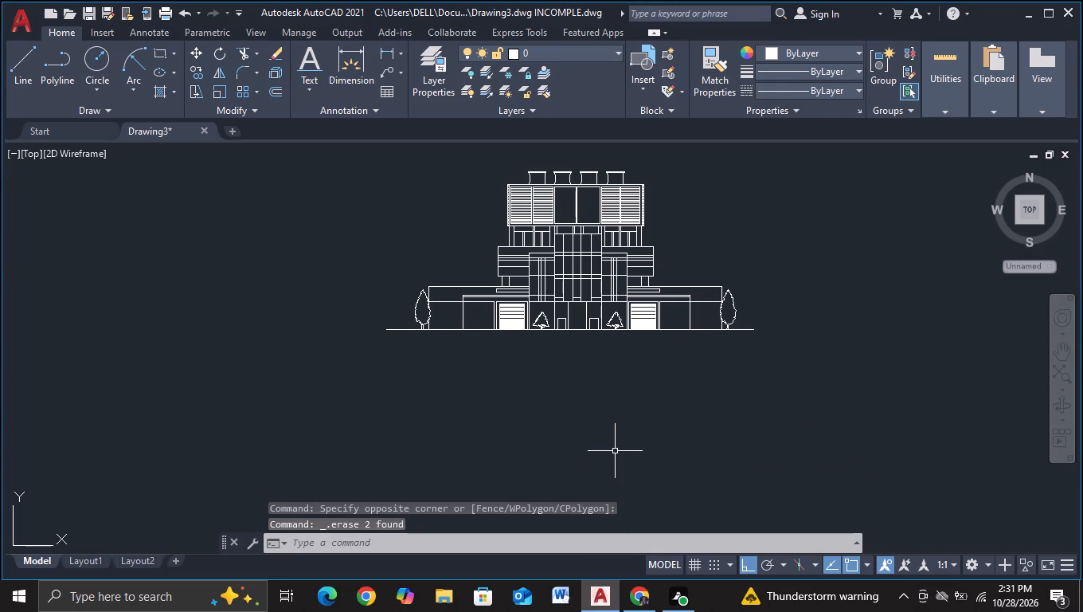
middle_drag(615, 451, 506, 479)
key(Escape)
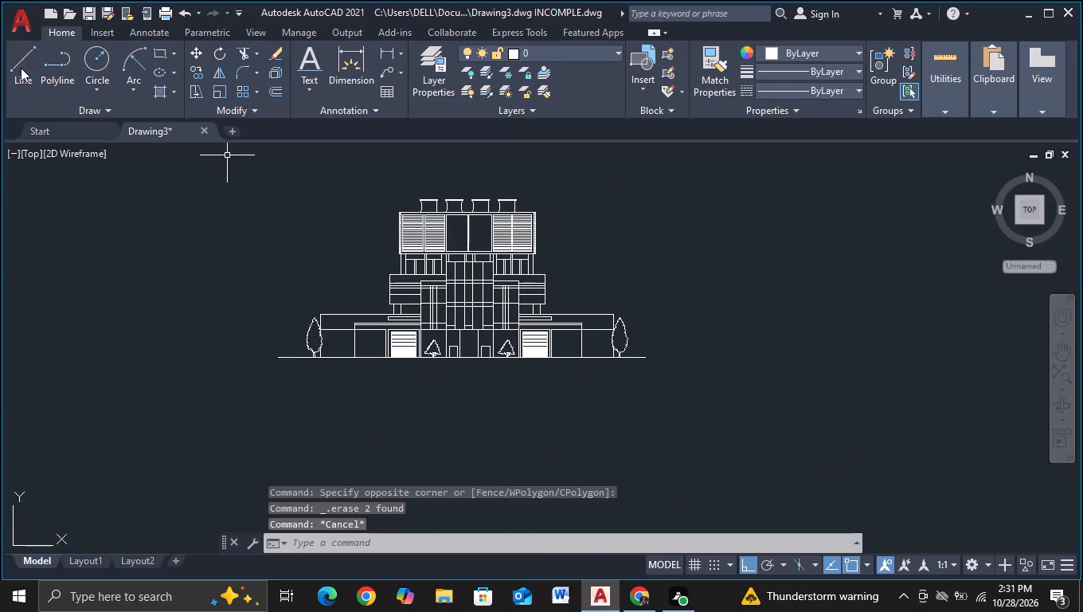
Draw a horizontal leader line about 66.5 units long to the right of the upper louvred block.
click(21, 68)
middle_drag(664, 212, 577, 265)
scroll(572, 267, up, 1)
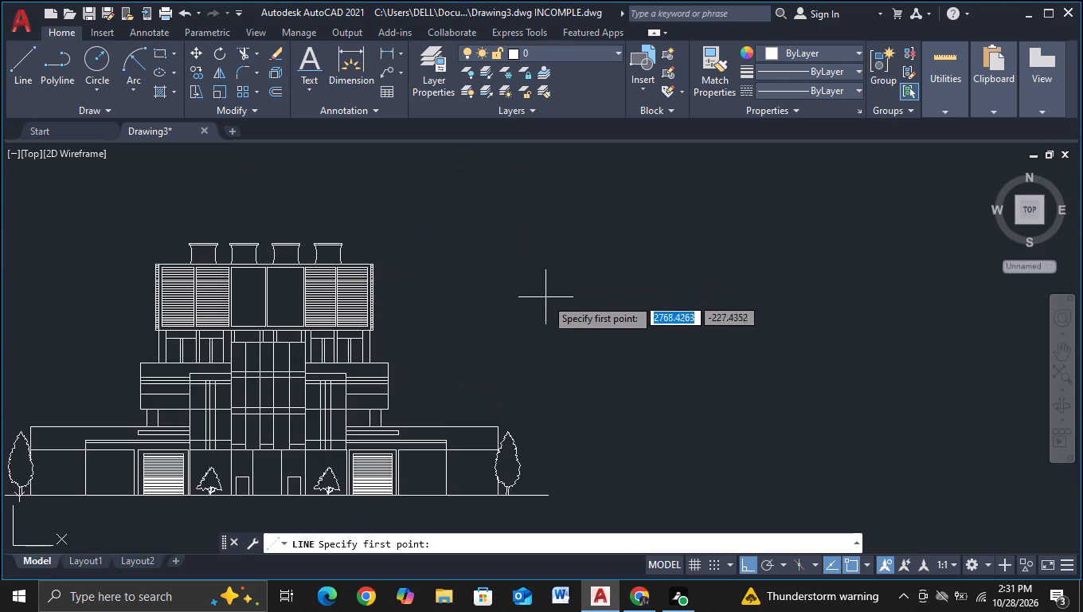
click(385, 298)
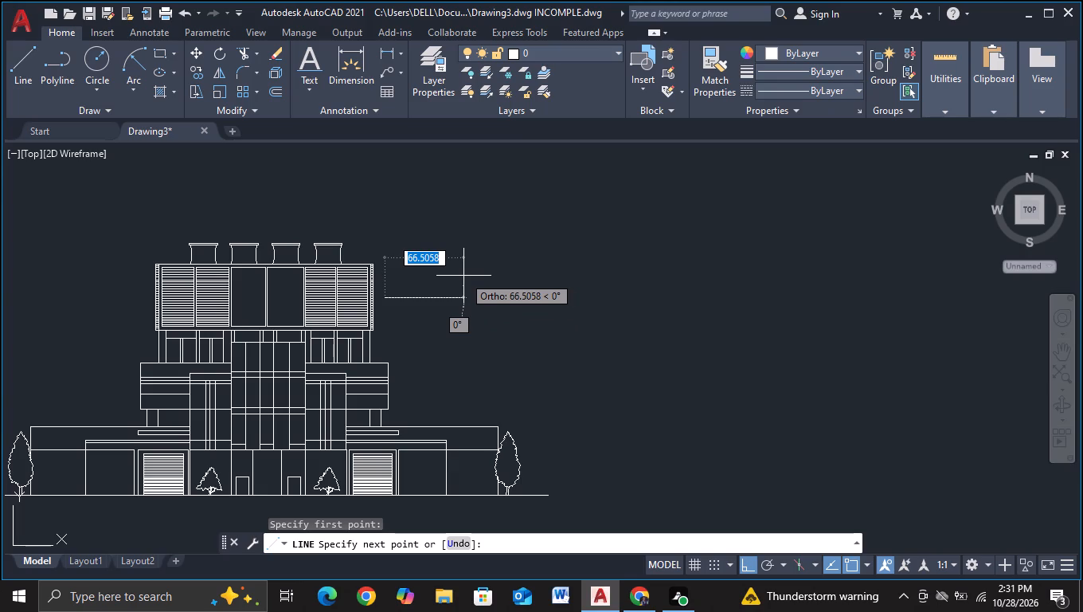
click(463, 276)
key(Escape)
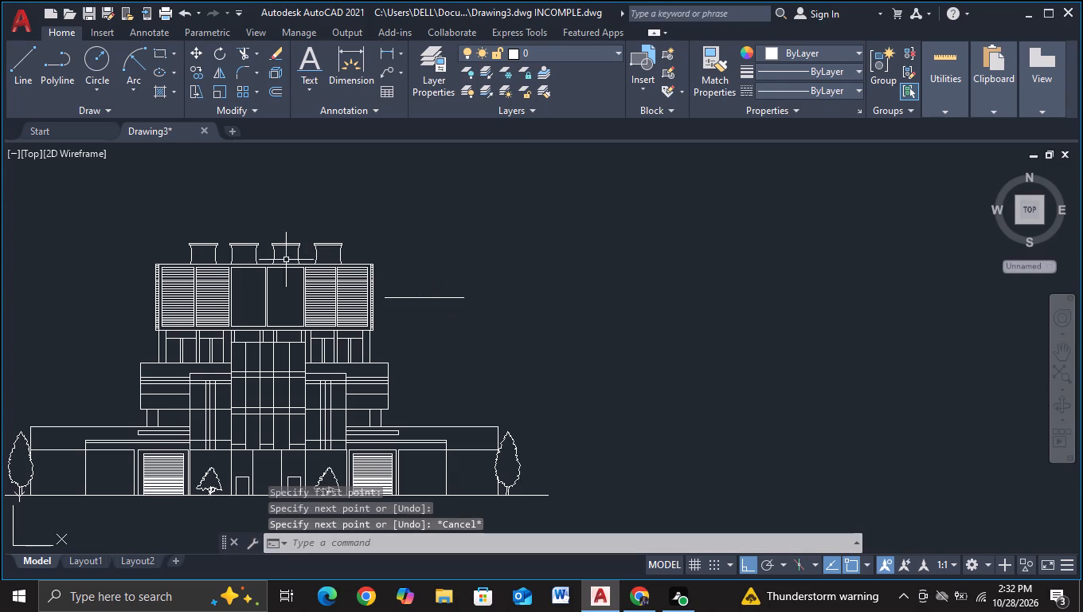
Draw a horizontal leader line about 66.5 units long to the right of the recessed window band, aligned with the line above.
click(11, 73)
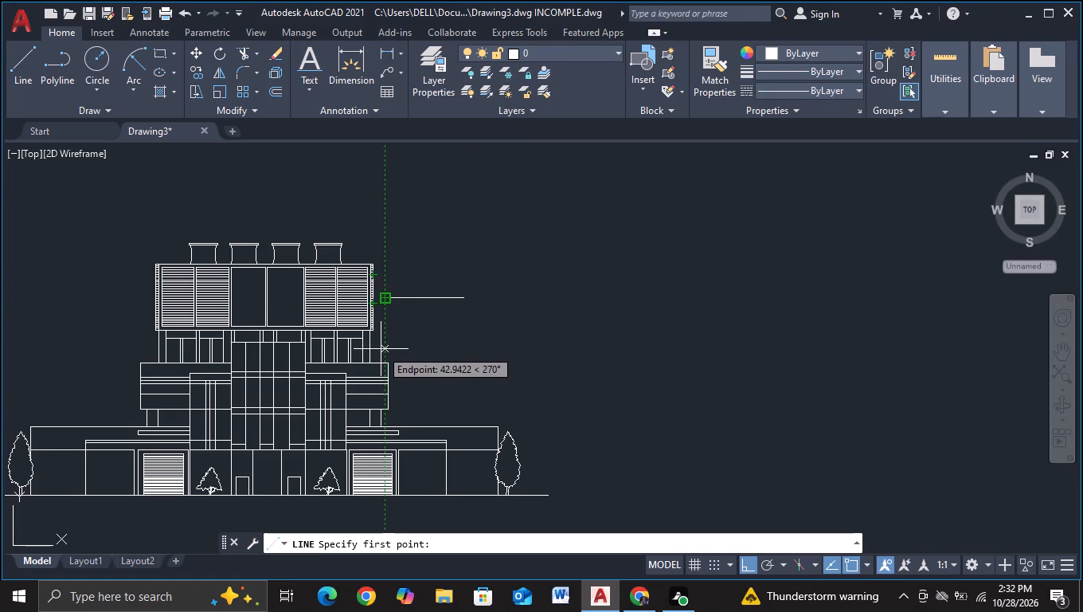
scroll(381, 349, up, 1)
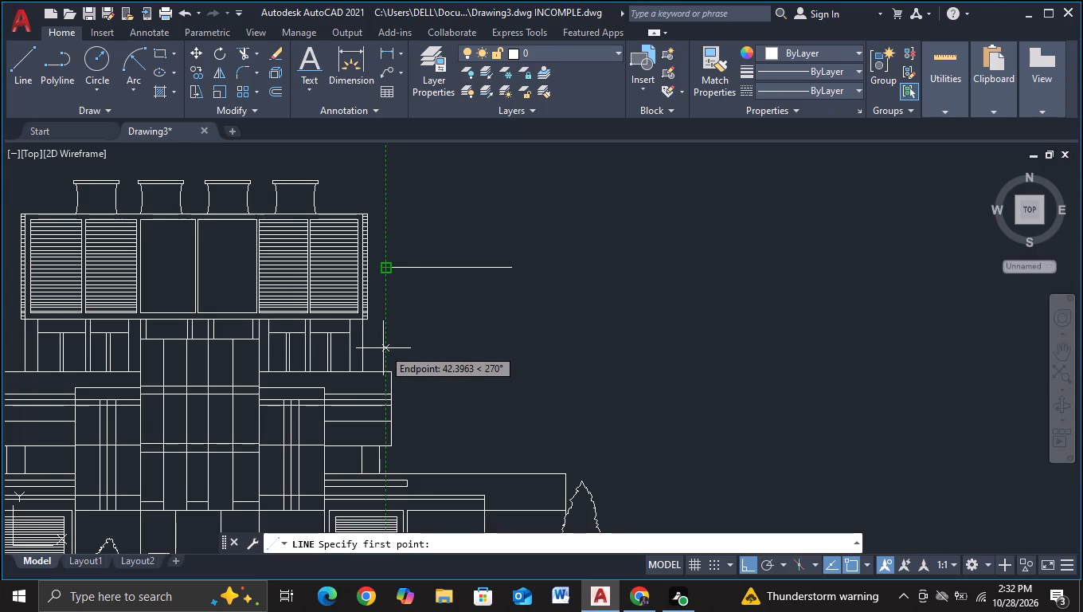
click(383, 348)
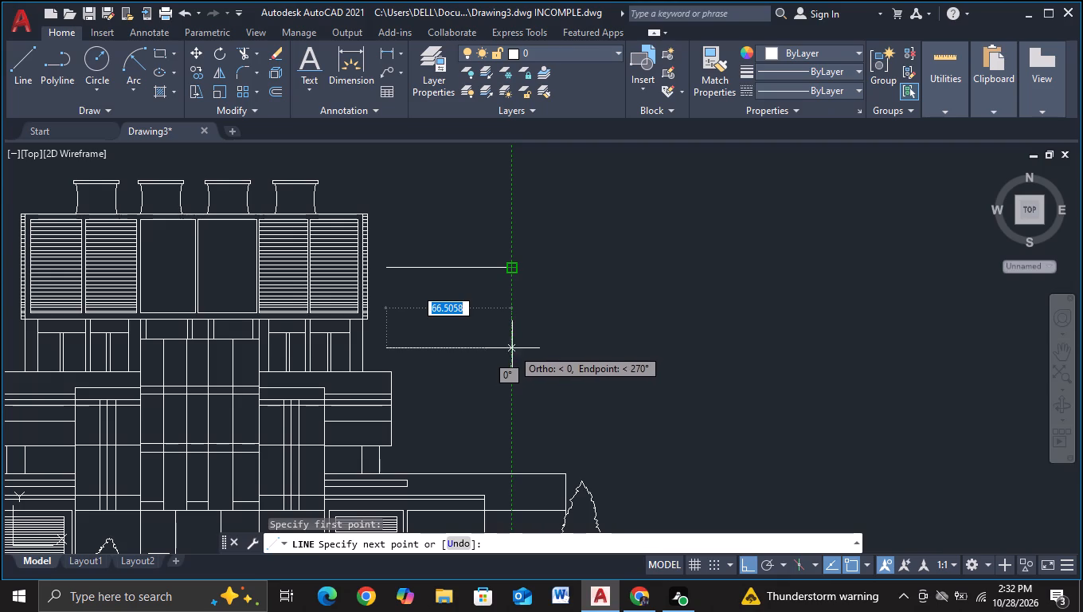
click(511, 349)
key(Escape)
Draw a horizontal leader line about 57.4 units long beside the projecting middle block, ending level with the lines above.
middle_drag(499, 383, 490, 312)
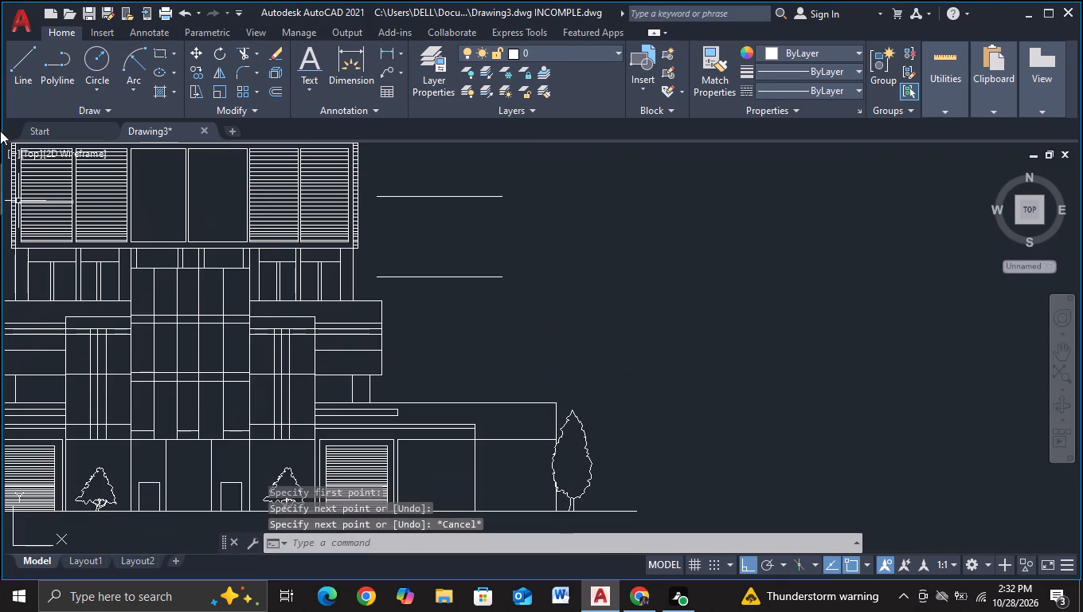
click(25, 87)
middle_drag(538, 341, 538, 311)
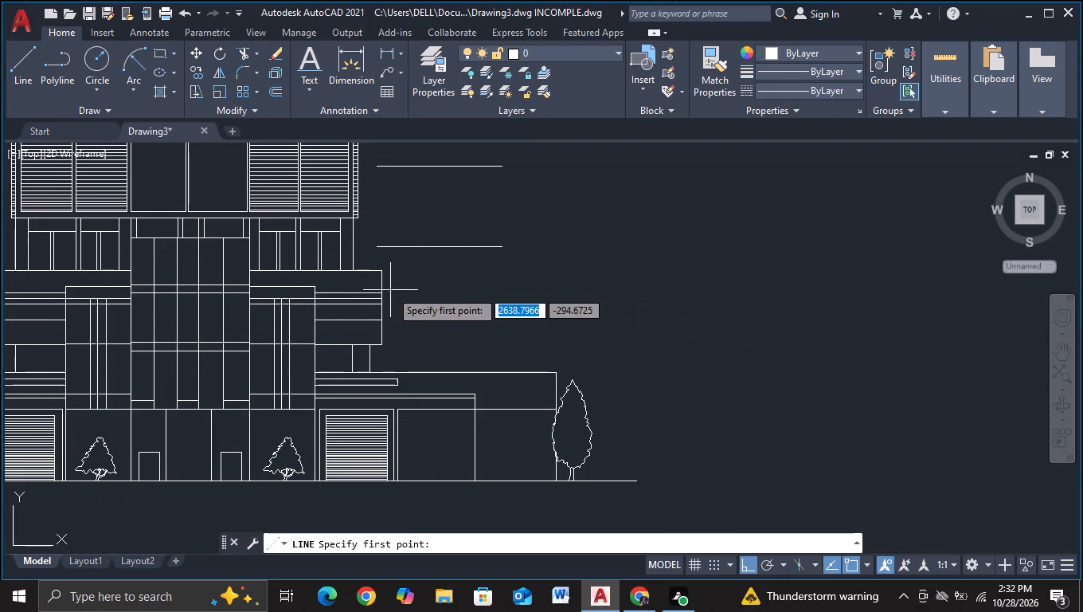
click(393, 290)
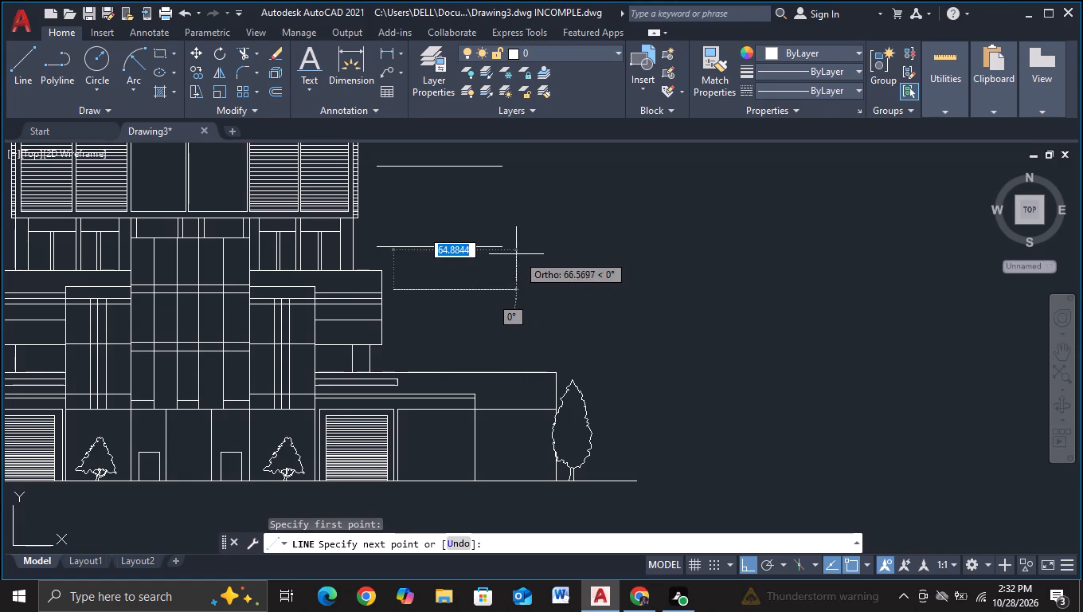
click(501, 292)
key(Escape)
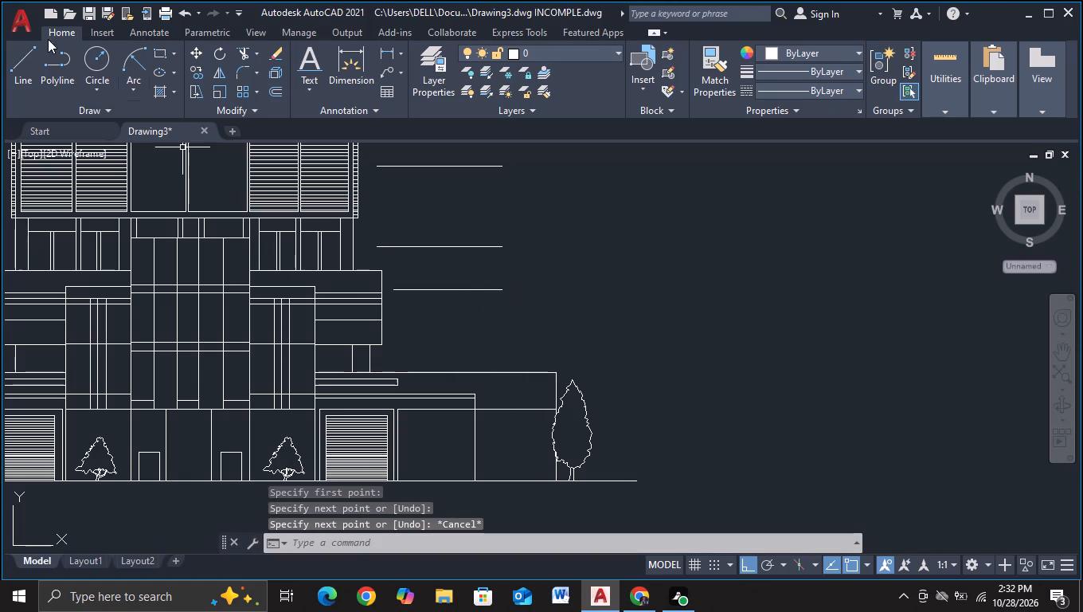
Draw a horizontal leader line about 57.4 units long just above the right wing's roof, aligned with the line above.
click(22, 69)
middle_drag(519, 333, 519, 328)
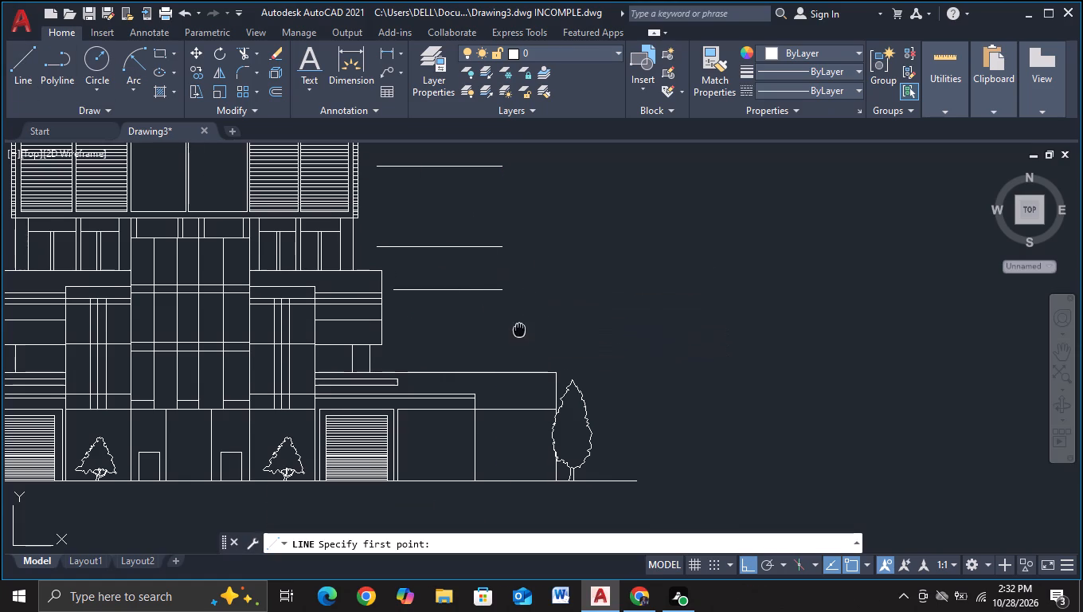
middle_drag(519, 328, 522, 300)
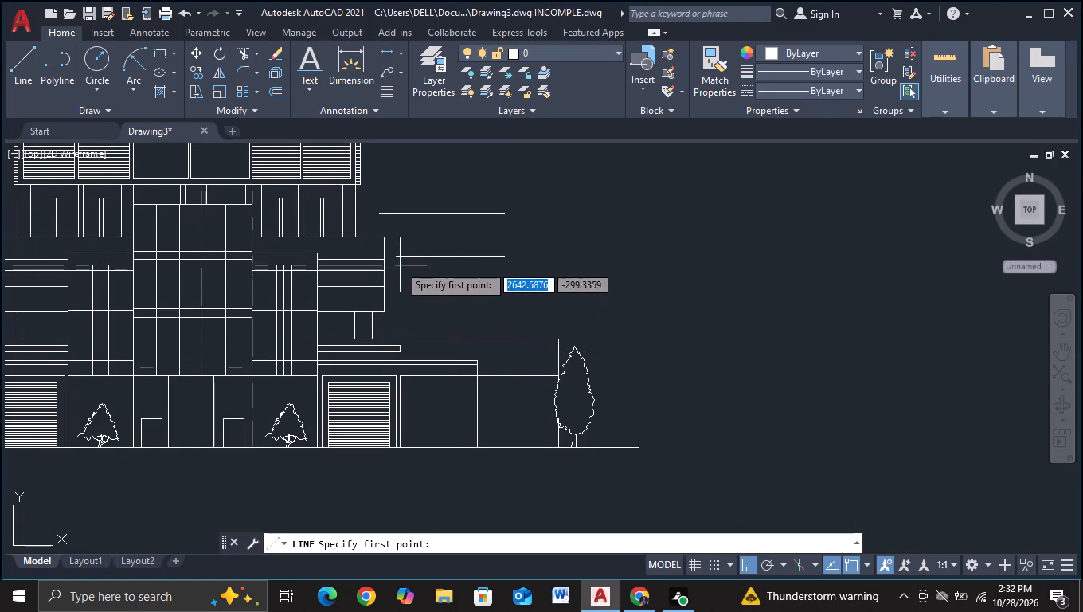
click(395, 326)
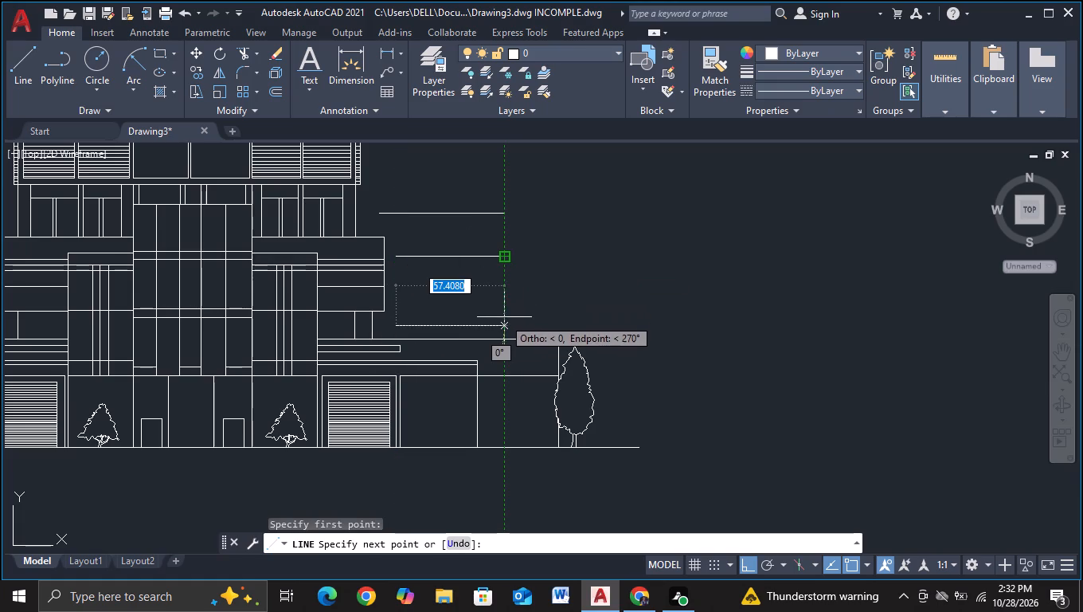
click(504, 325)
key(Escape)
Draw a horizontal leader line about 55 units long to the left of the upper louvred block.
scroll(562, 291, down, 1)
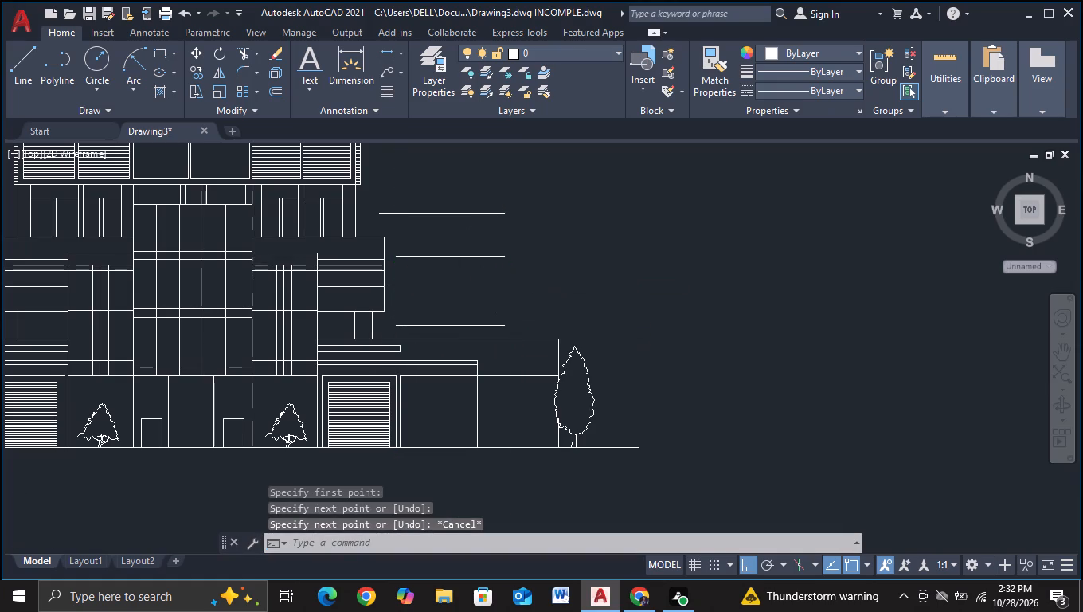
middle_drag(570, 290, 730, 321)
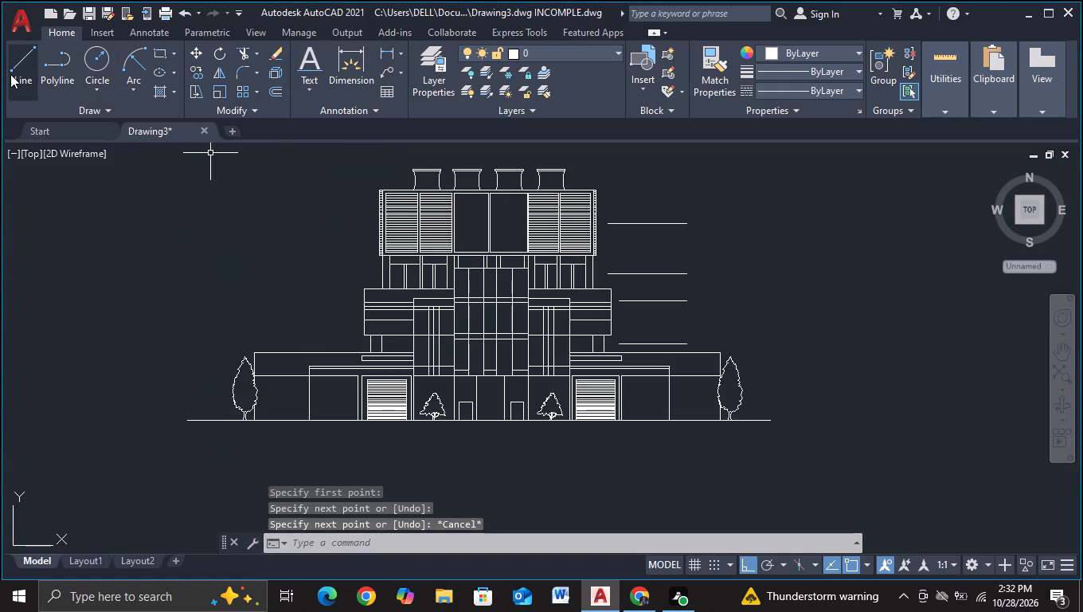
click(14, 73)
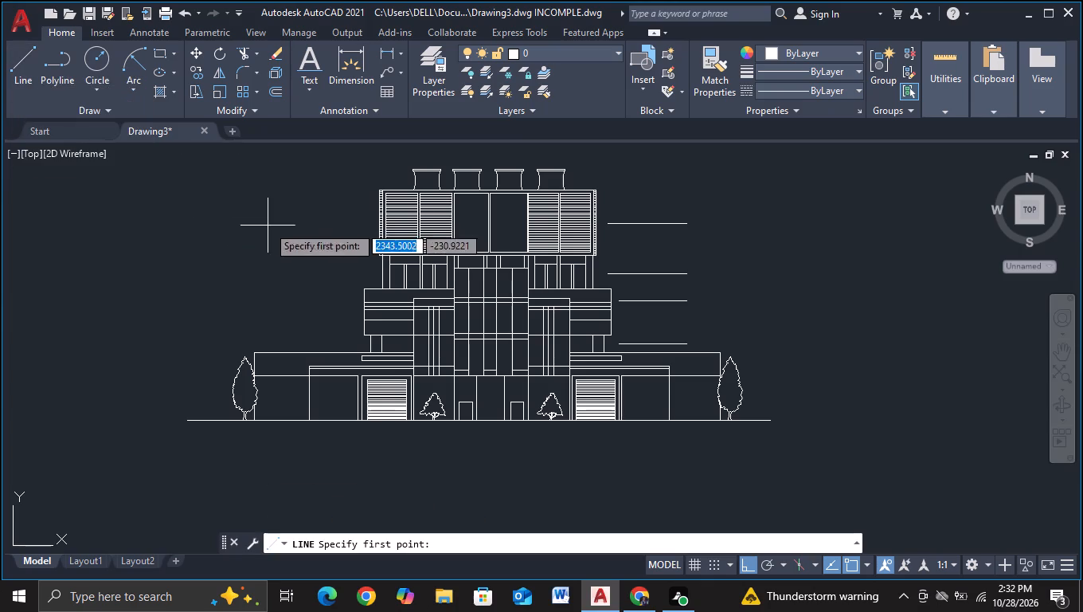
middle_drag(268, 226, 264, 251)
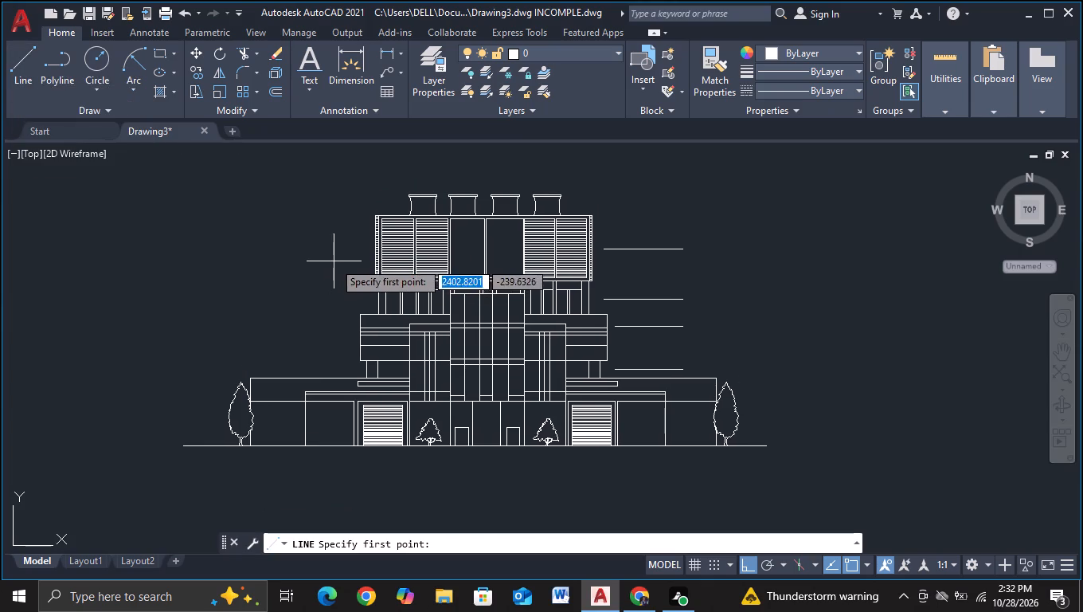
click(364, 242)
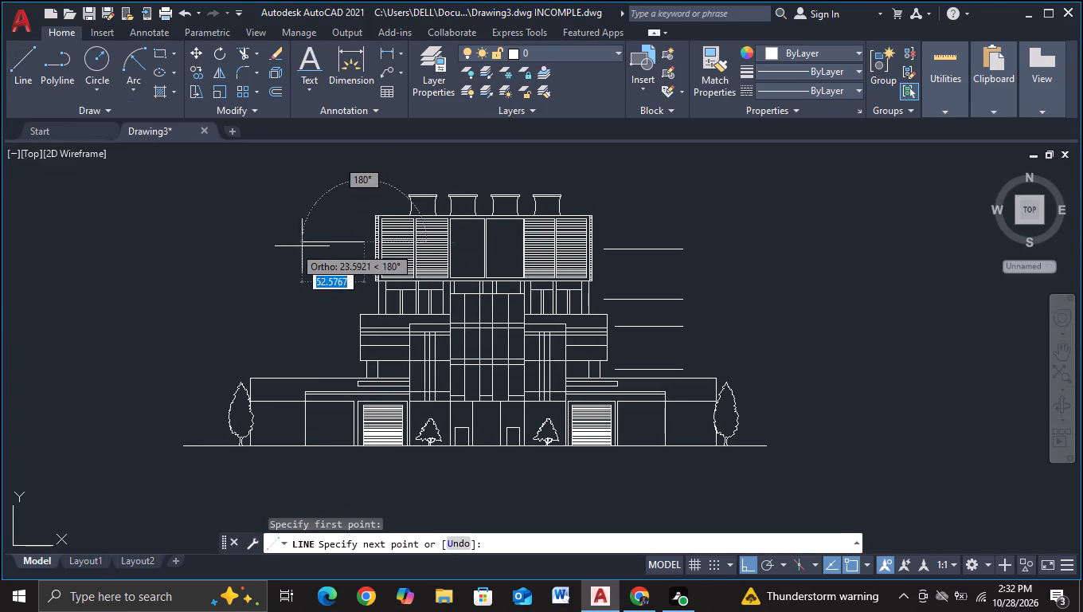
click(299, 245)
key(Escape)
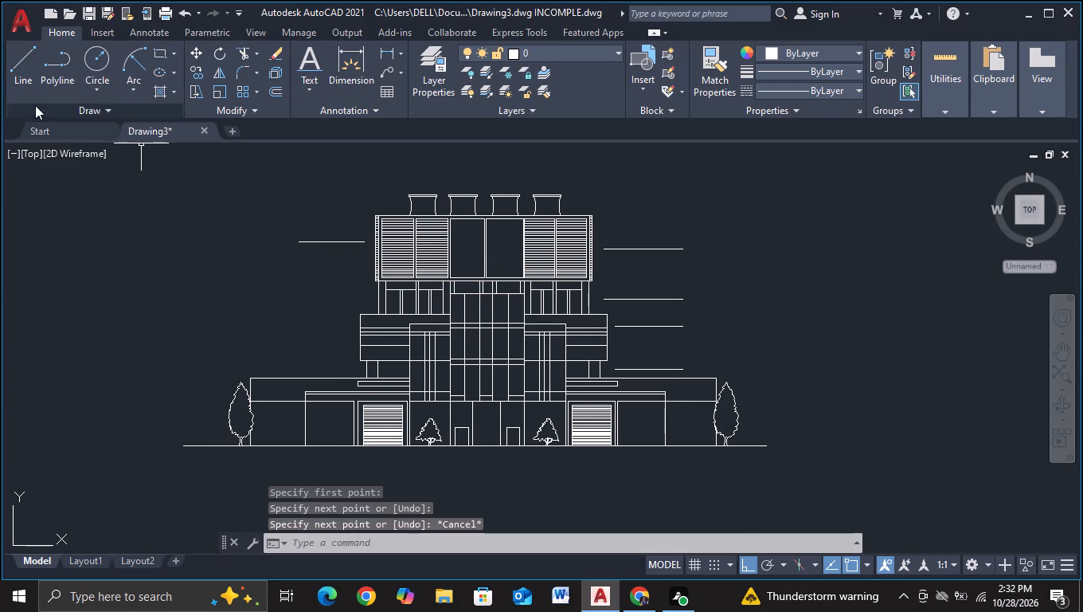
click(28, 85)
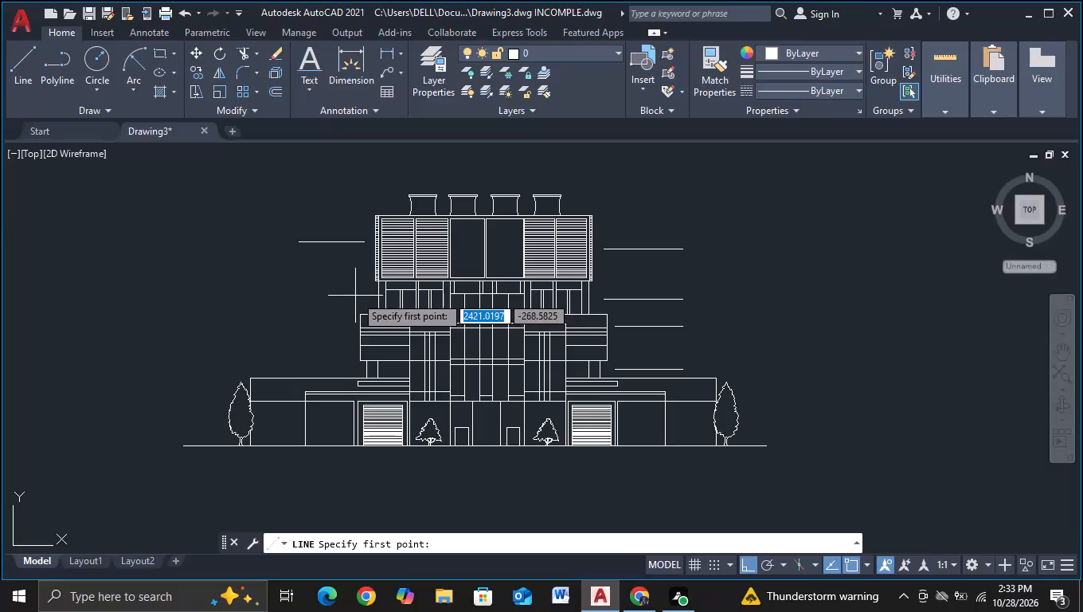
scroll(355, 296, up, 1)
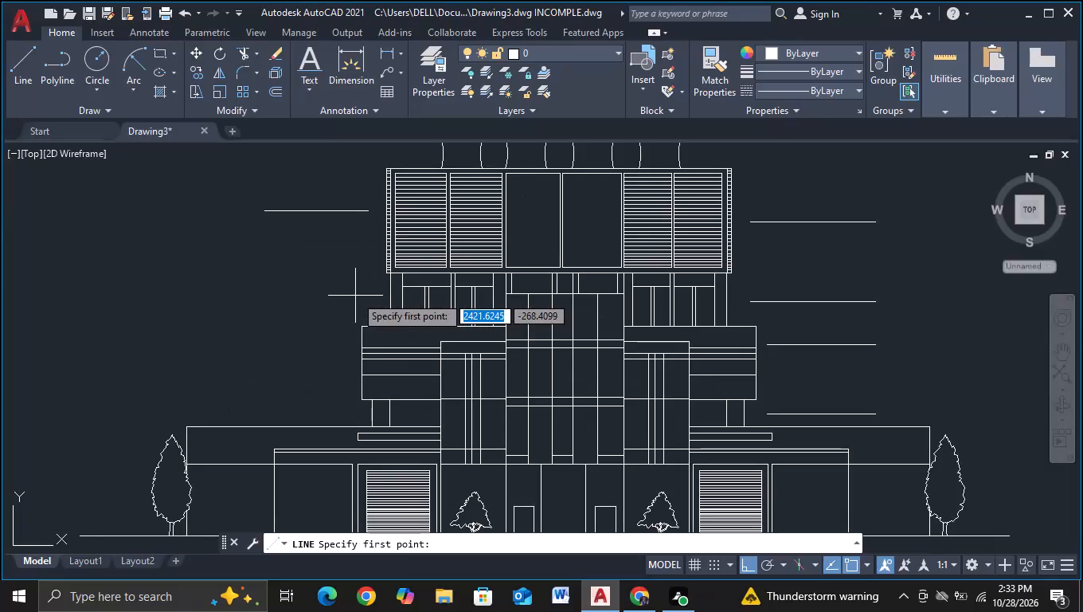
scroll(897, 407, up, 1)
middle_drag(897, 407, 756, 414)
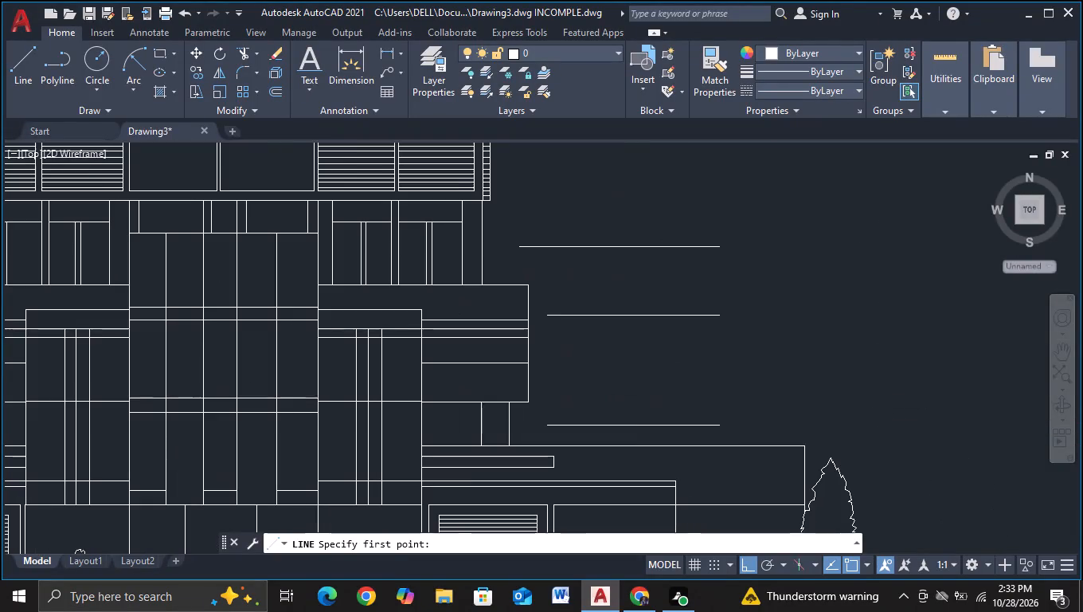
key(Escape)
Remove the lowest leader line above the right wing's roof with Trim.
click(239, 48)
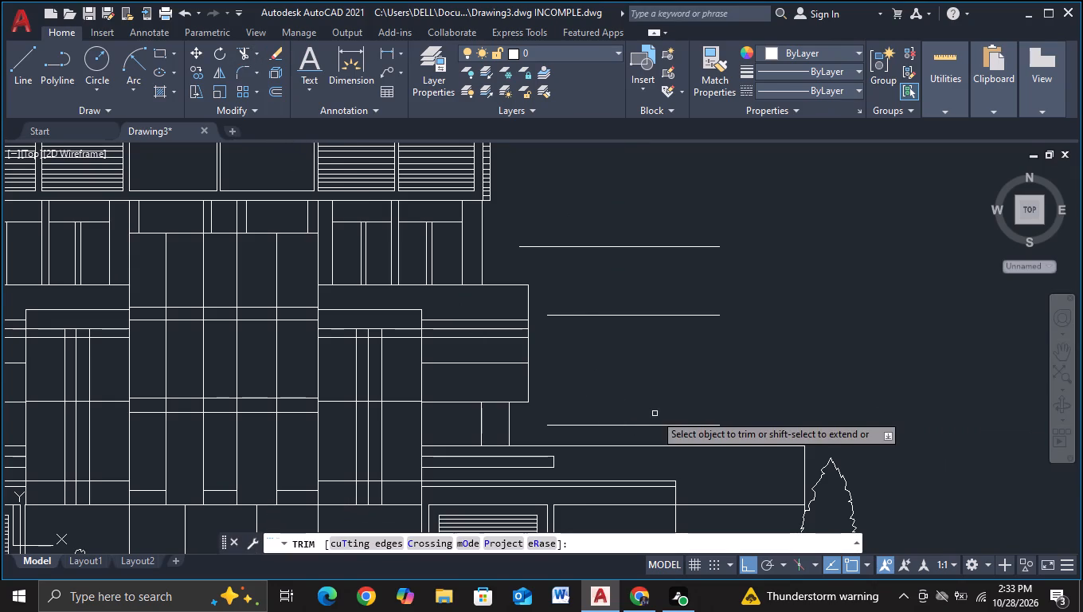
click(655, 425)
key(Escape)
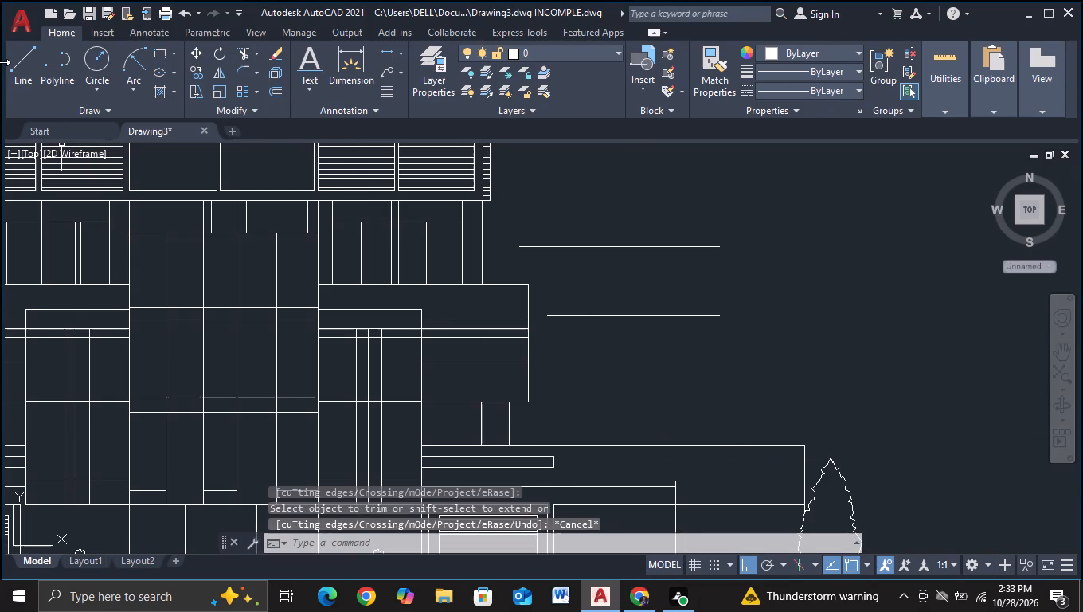
Draw an elbowed leader from just above the right wing's roof, about 13 units up and 57.4 units to the right.
click(14, 77)
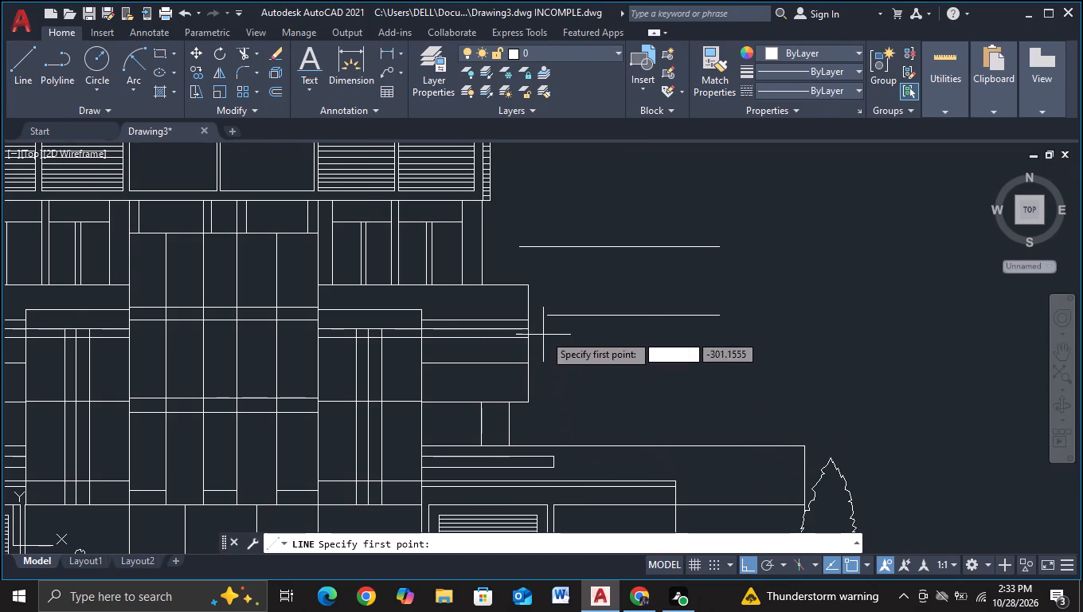
click(545, 433)
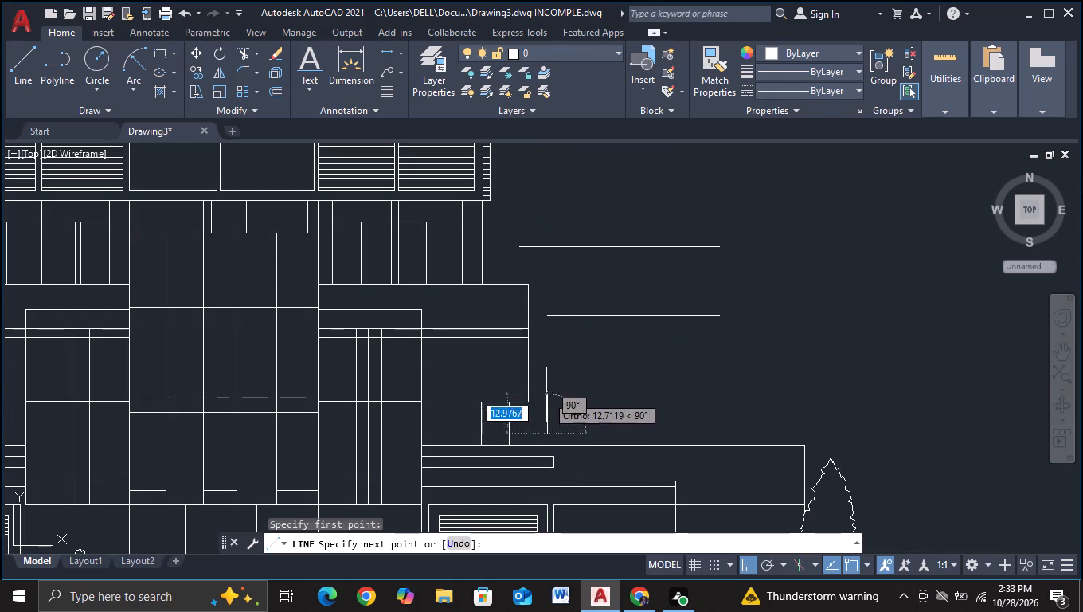
click(546, 394)
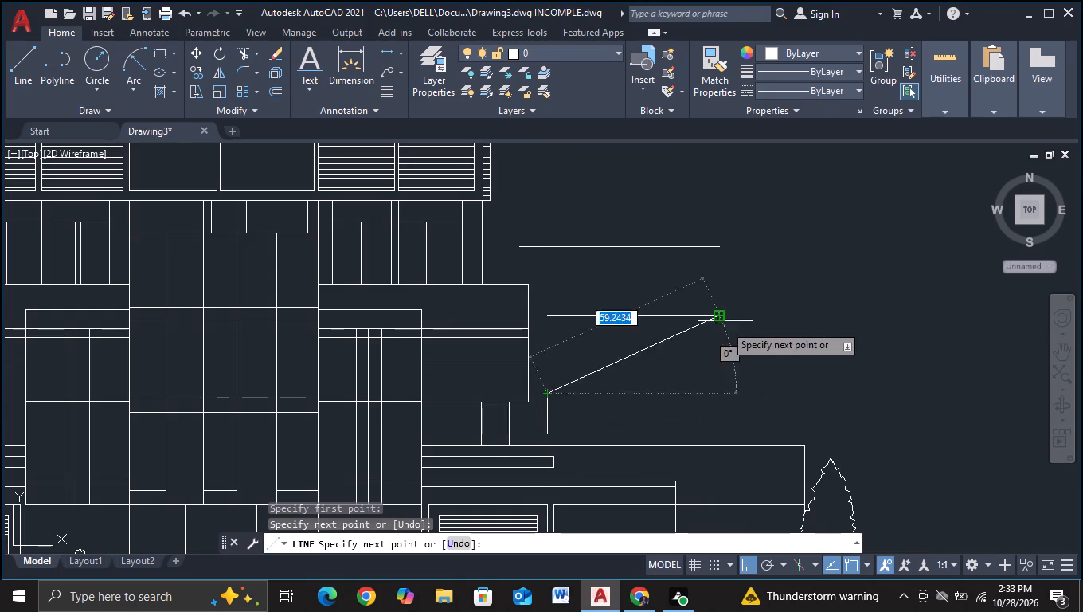
click(719, 392)
key(Escape)
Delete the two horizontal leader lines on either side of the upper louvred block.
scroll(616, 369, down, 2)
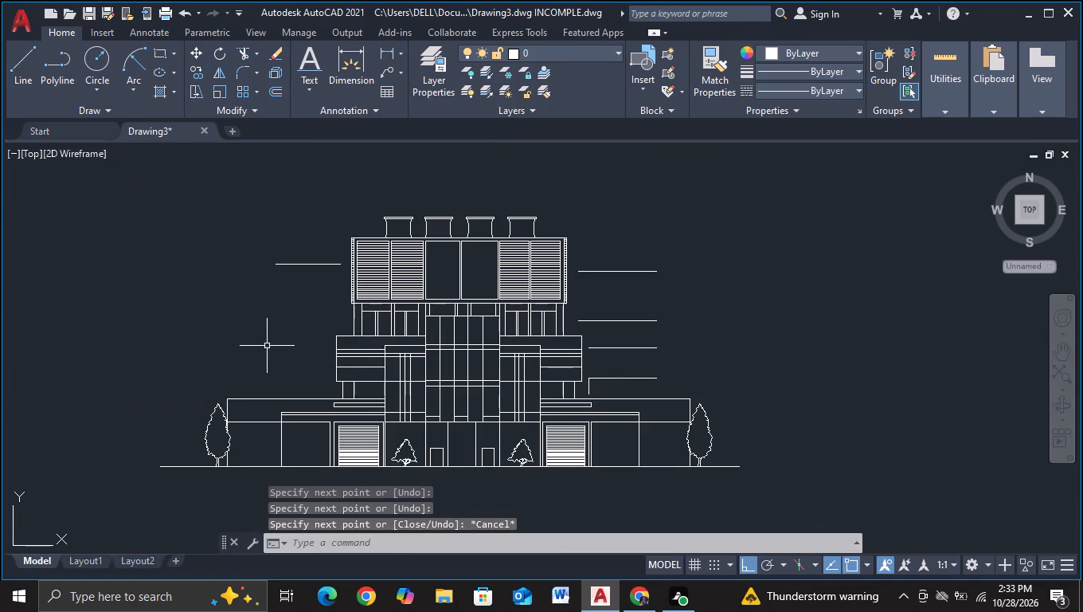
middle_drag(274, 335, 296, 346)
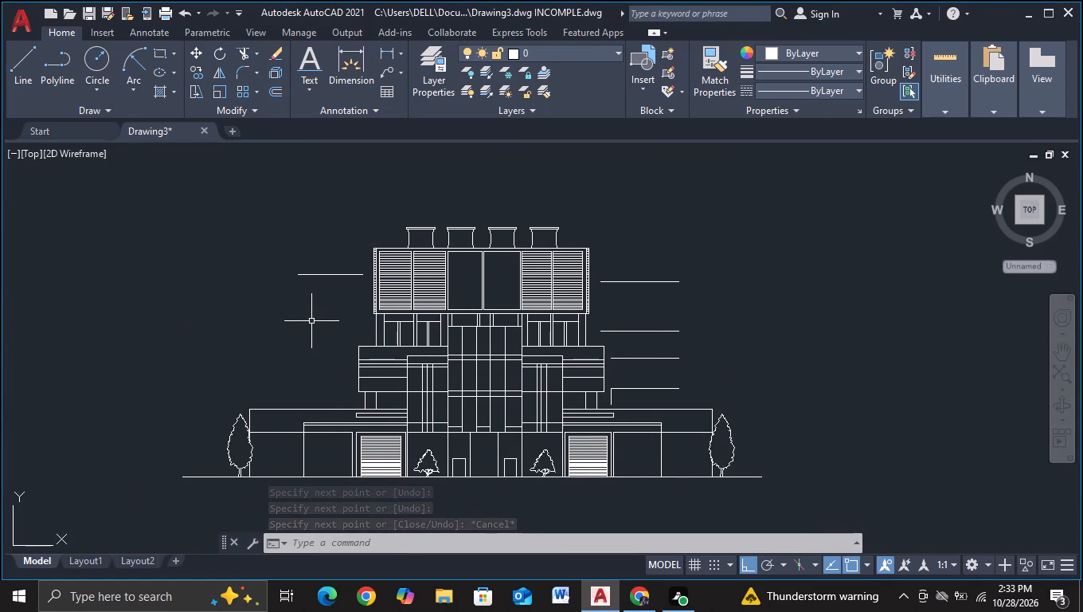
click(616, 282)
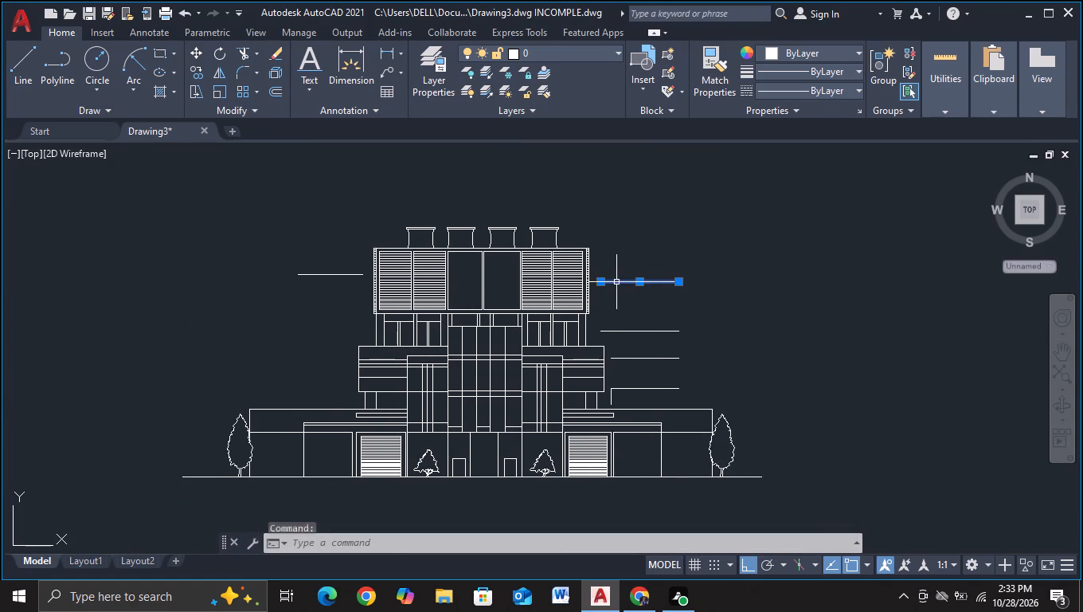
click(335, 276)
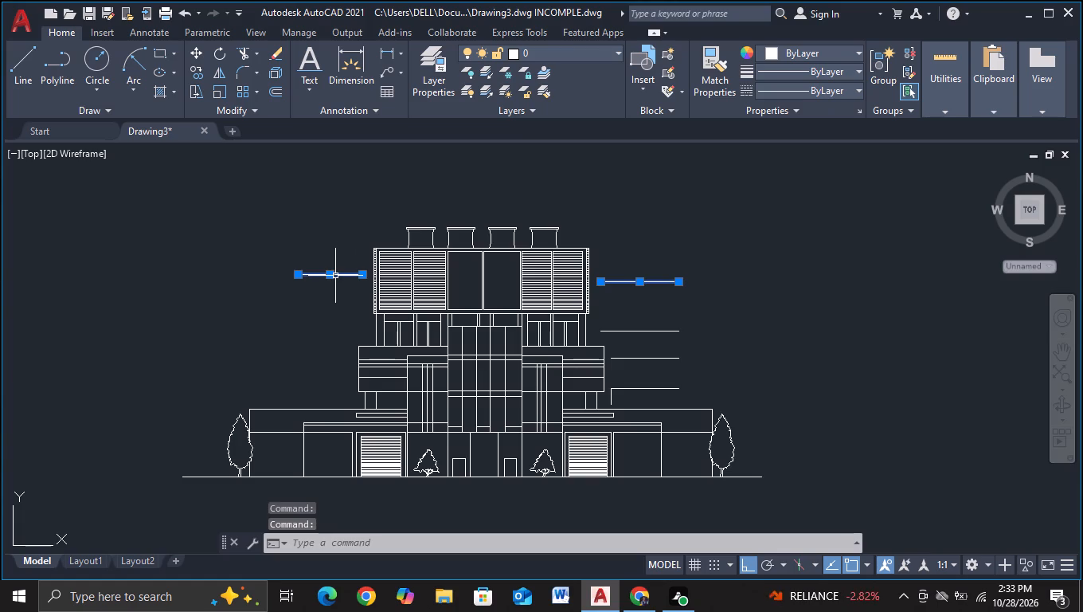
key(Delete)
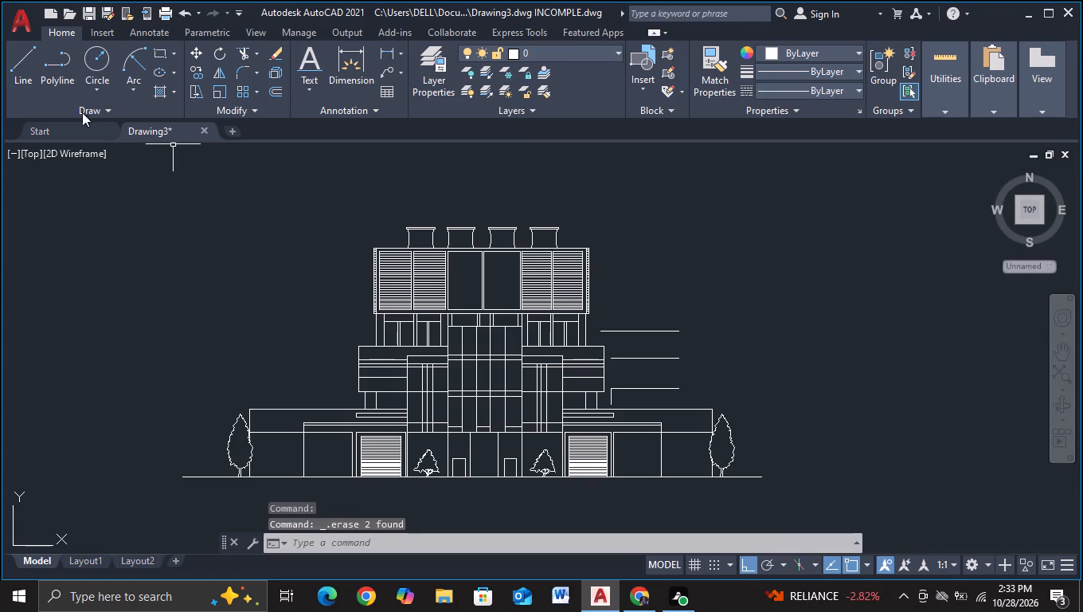
Draw an elbowed leader from just above the roof beside the rightmost chimney, a short rise and about 71 units to the right.
click(19, 57)
middle_drag(613, 279, 602, 397)
scroll(602, 409, up, 2)
middle_drag(598, 383, 622, 474)
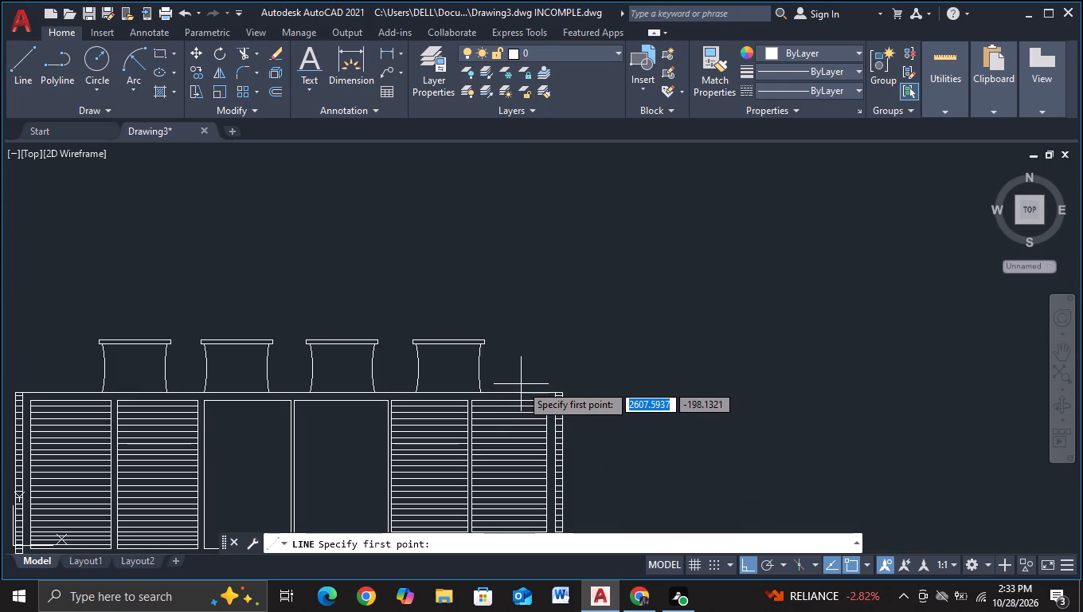
click(521, 384)
click(510, 330)
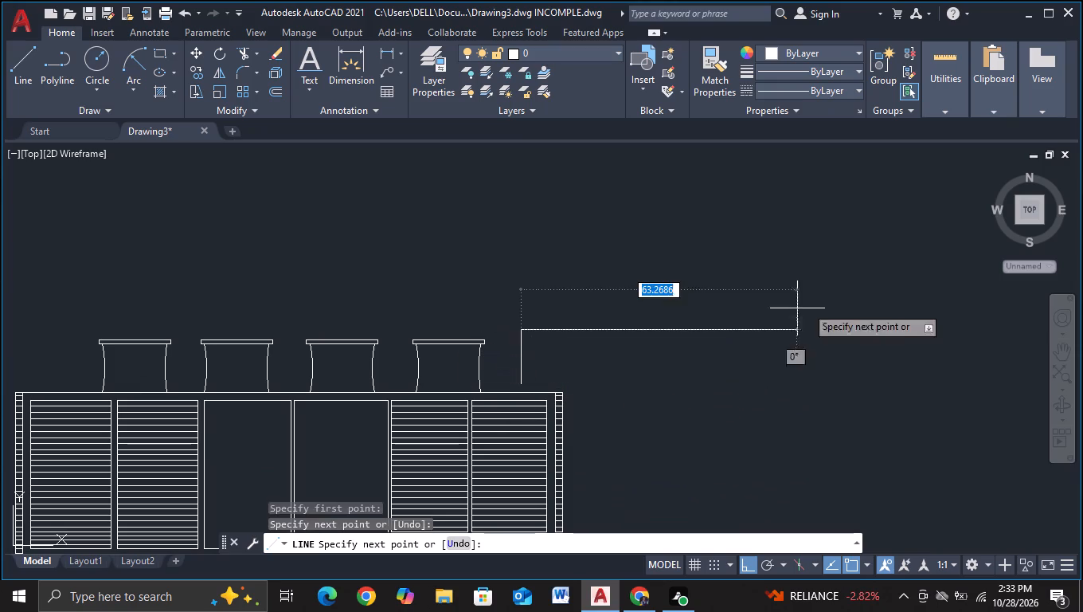
click(829, 301)
key(Escape)
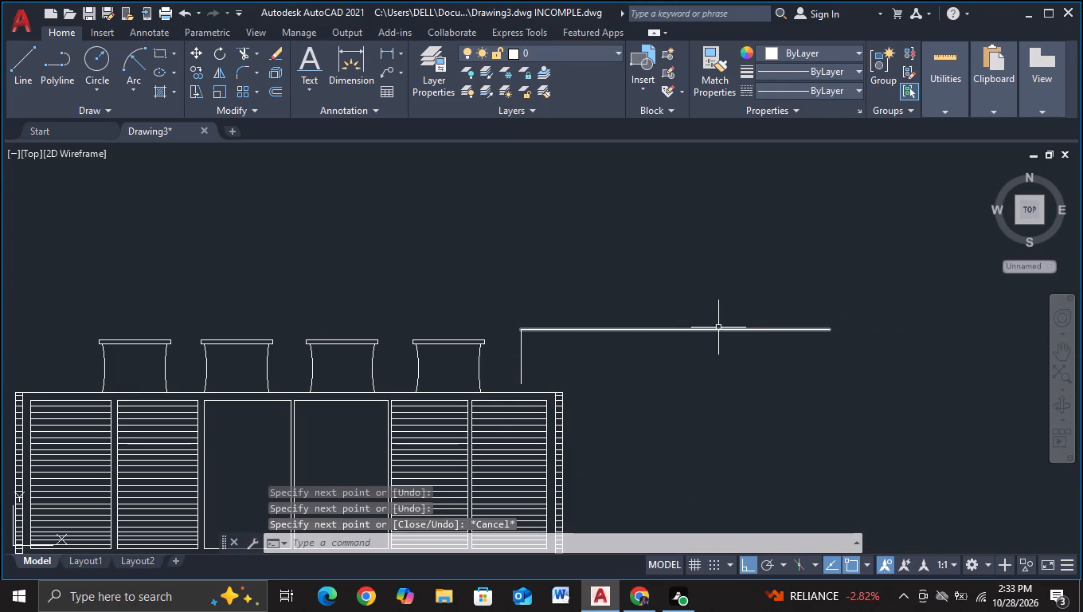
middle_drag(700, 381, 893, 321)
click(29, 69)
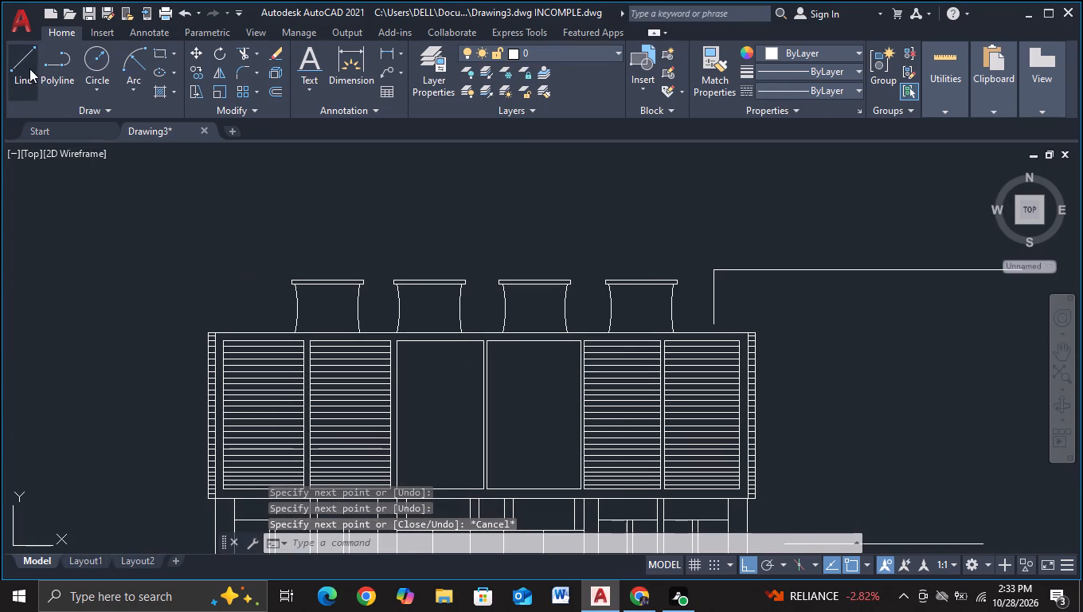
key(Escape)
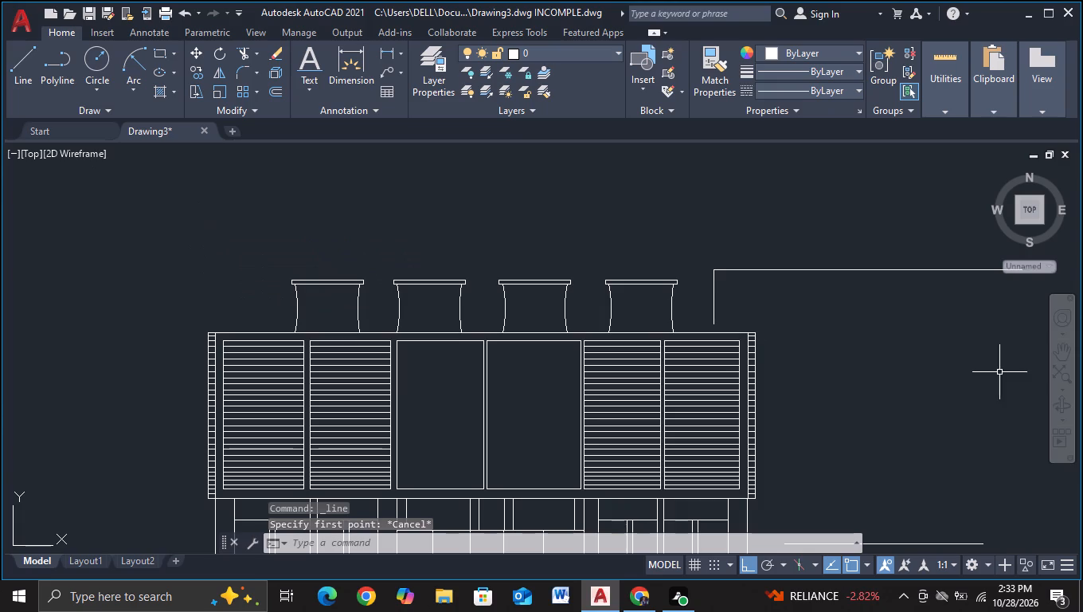
Copy all the leader lines on the building's right side about 283 units horizontally to its left side.
scroll(800, 320, down, 1)
middle_drag(843, 340, 671, 334)
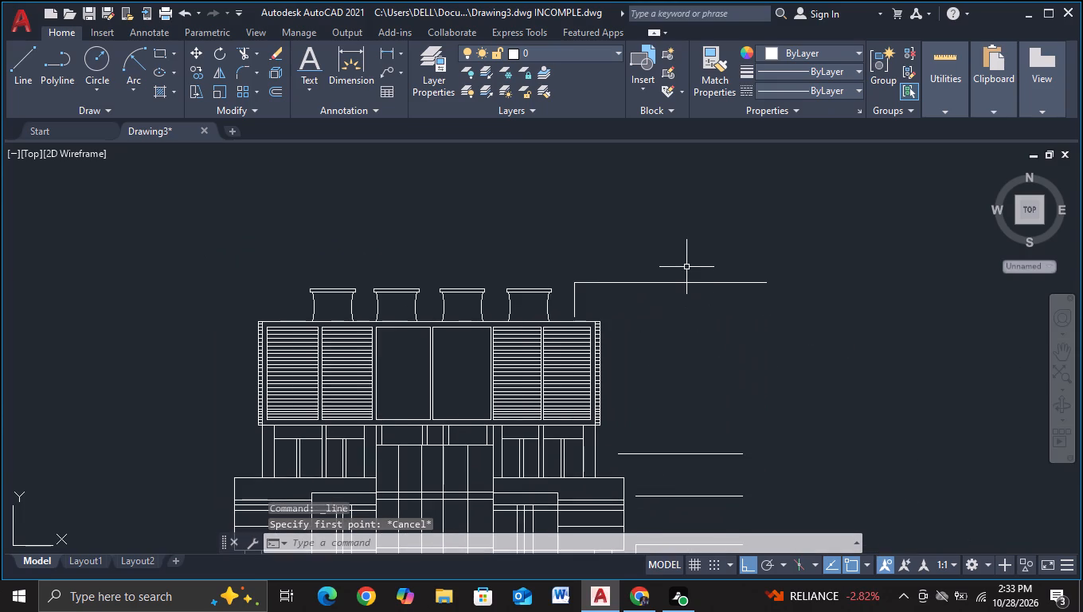
click(686, 266)
click(702, 505)
middle_drag(702, 492, 702, 445)
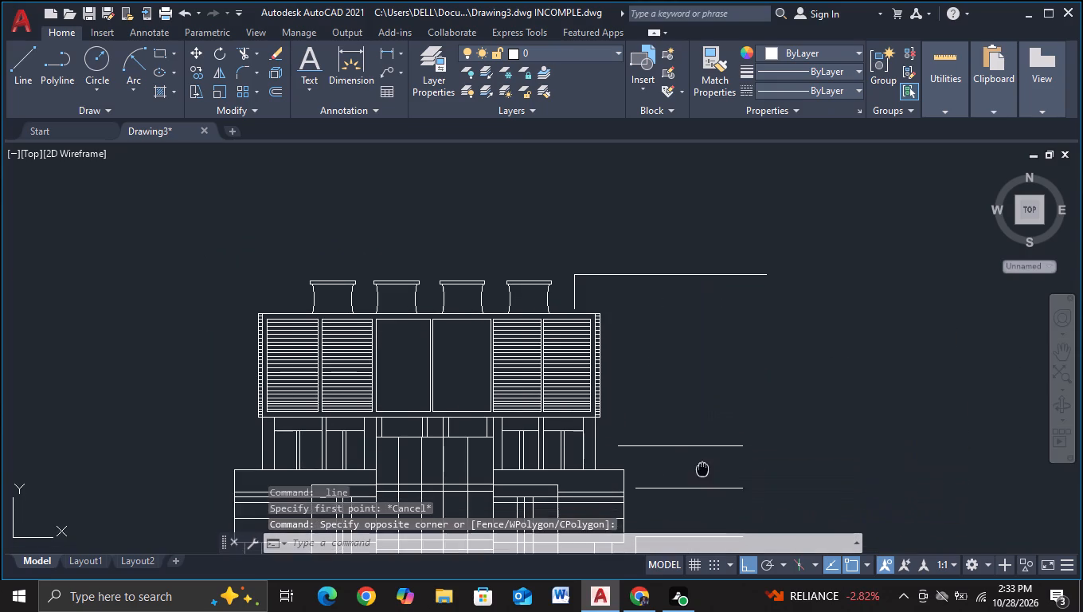
middle_drag(702, 445, 692, 287)
click(695, 356)
middle_drag(687, 194, 700, 392)
click(688, 229)
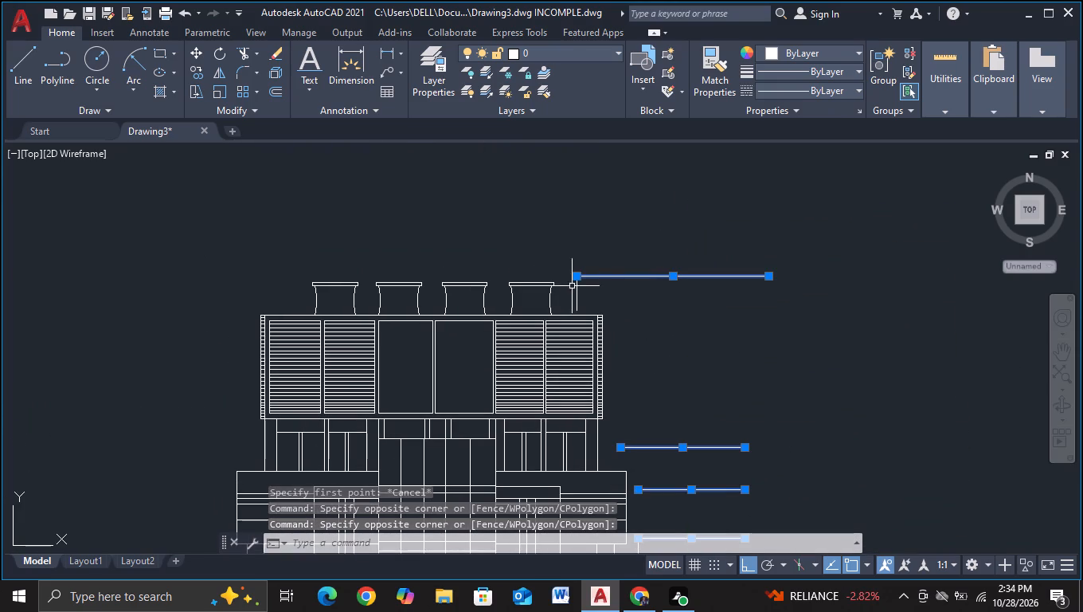
click(577, 293)
middle_drag(830, 402, 842, 218)
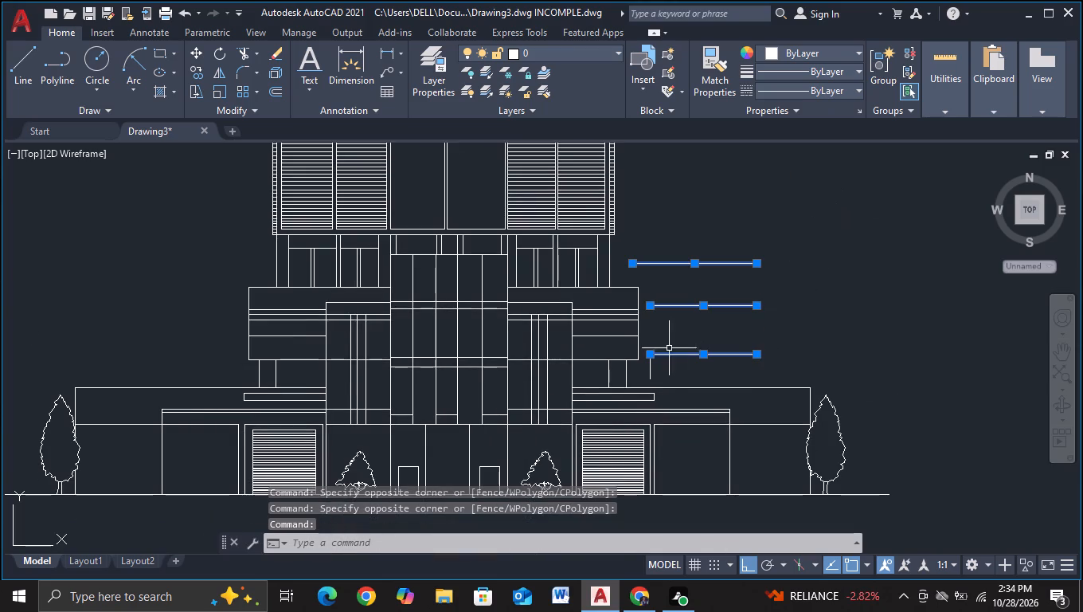
click(650, 371)
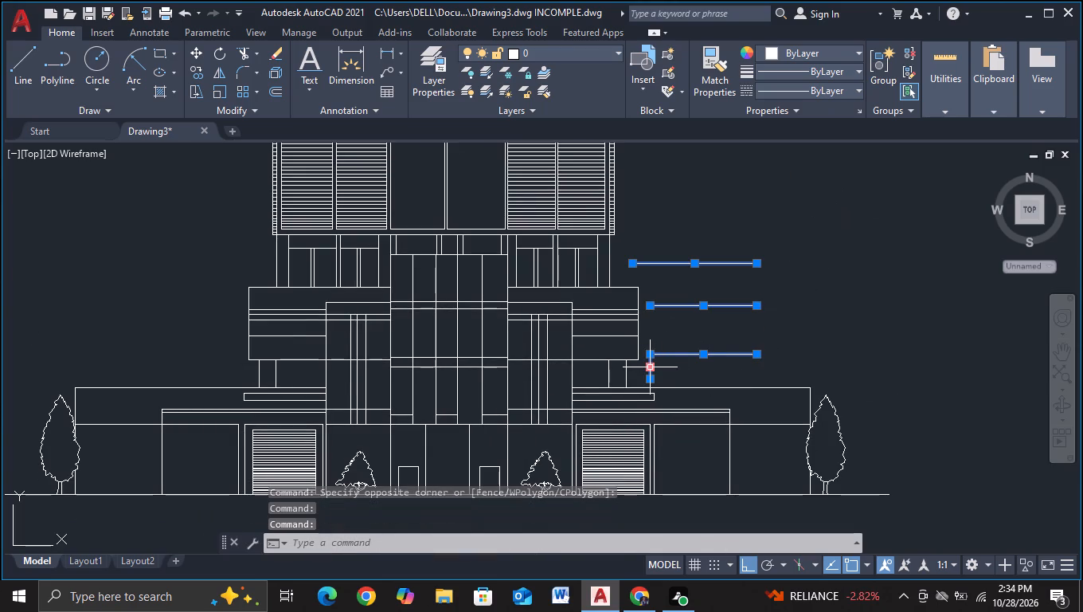
key(c)
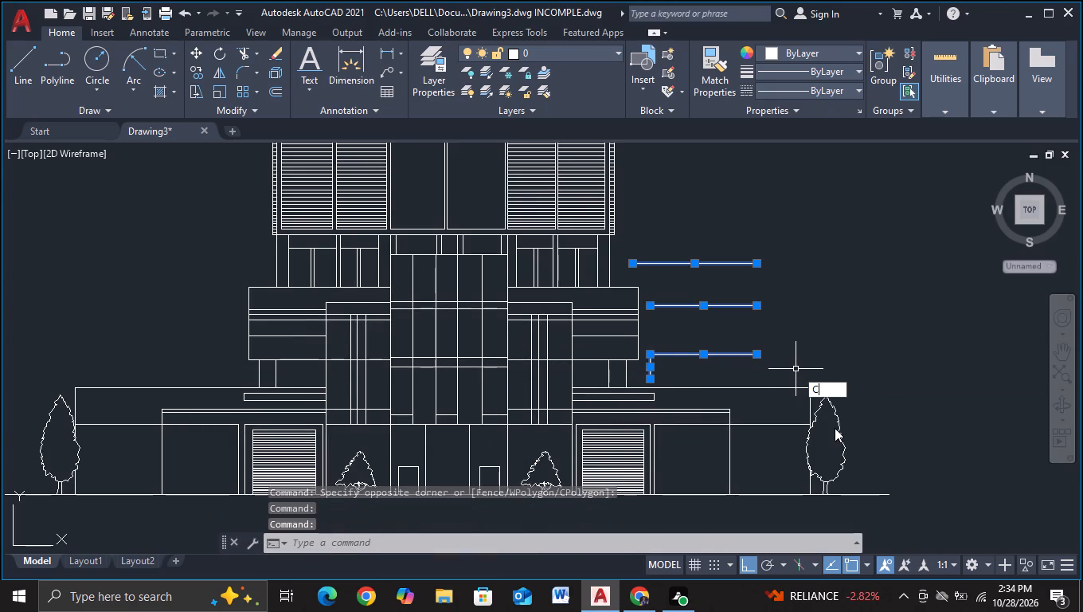
click(842, 421)
click(906, 300)
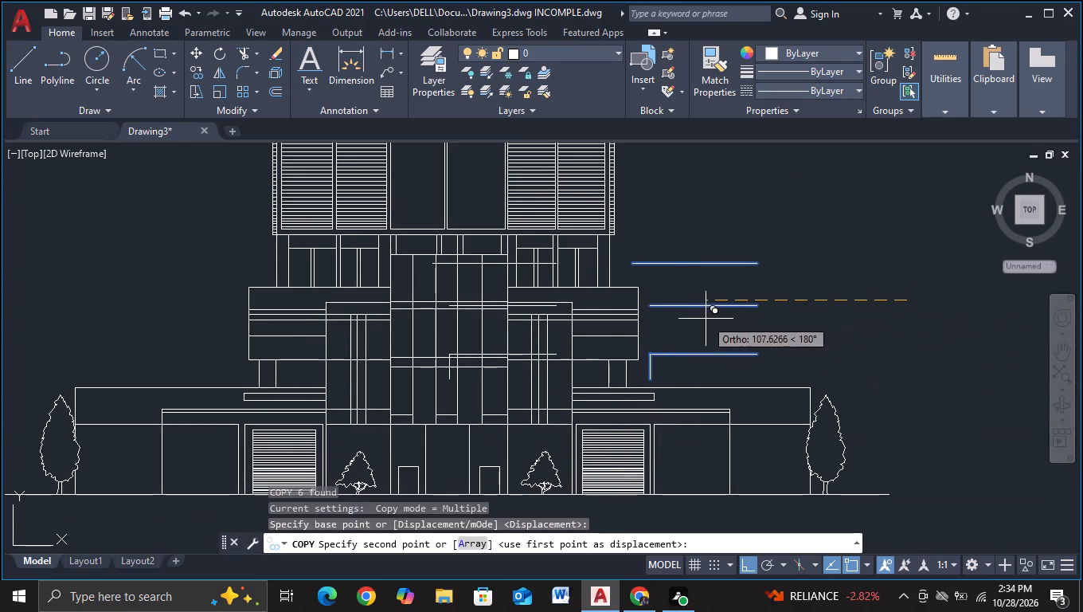
scroll(256, 277, down, 3)
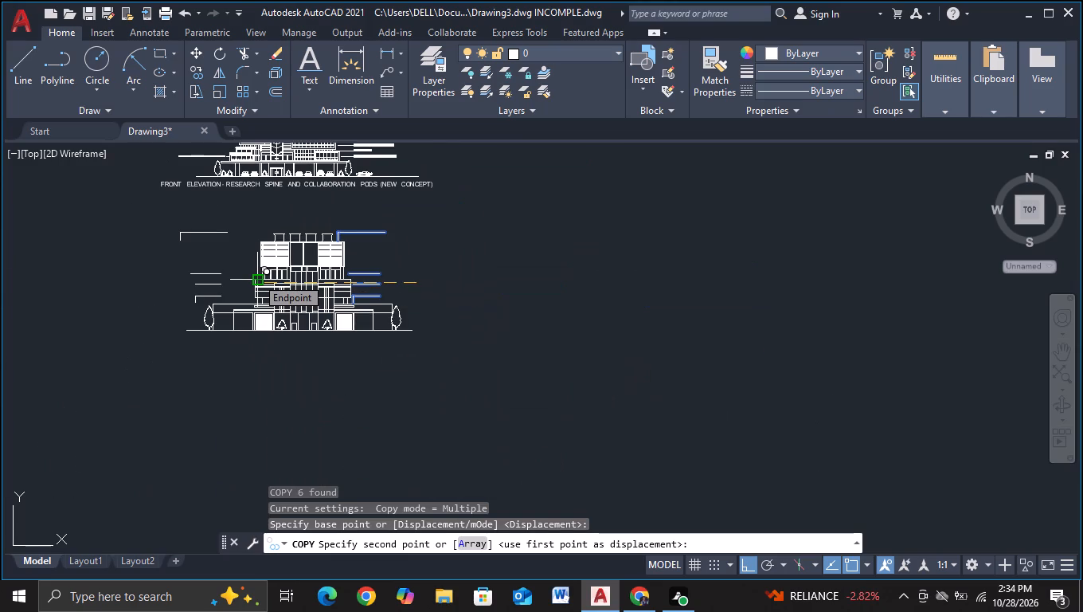
key(F8)
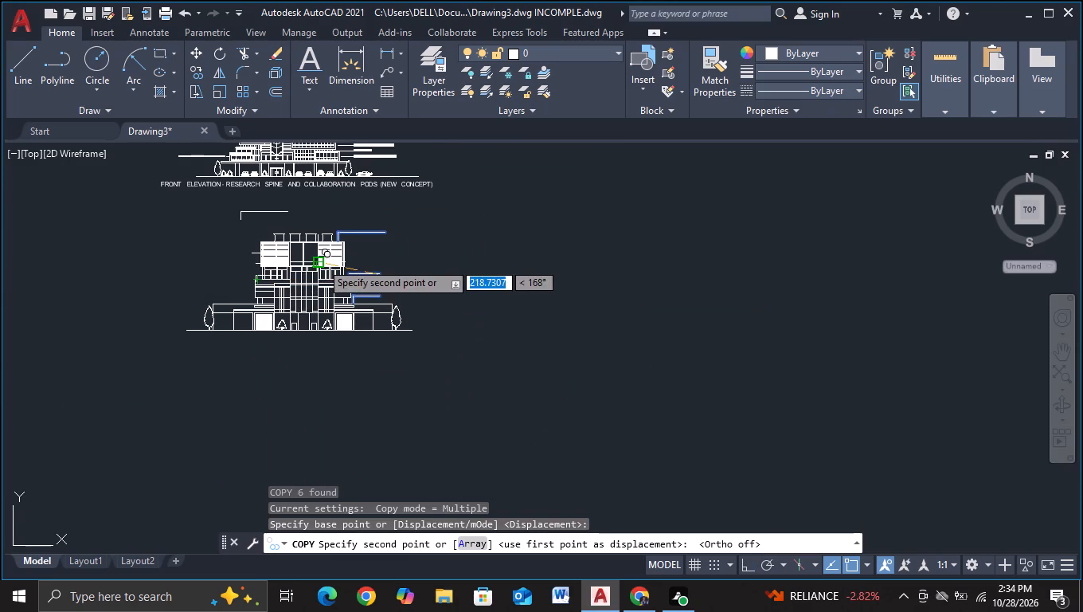
key(F8)
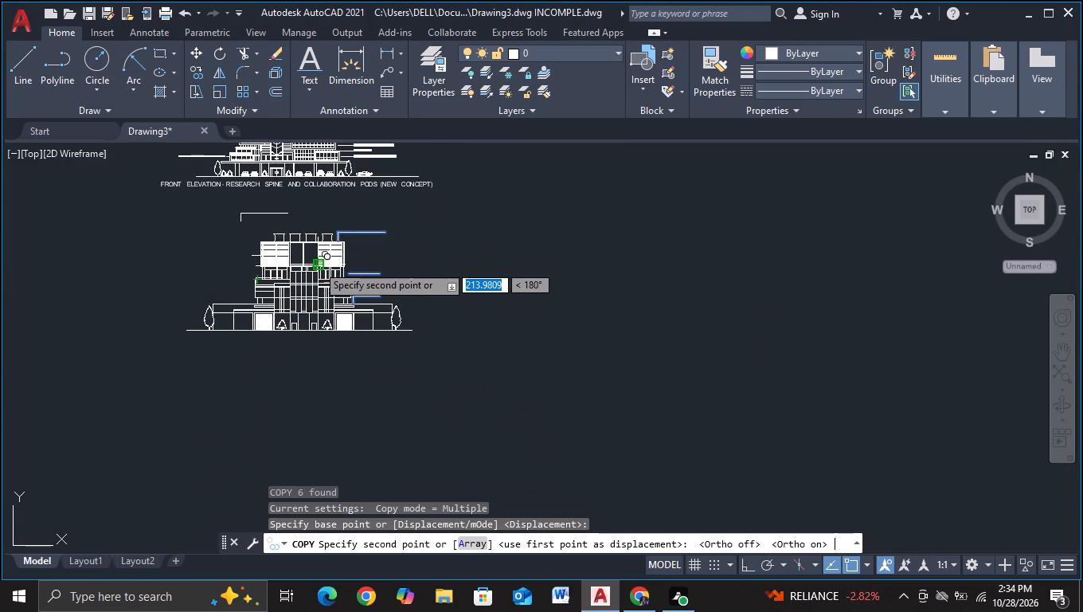
key(F3)
scroll(317, 265, up, 2)
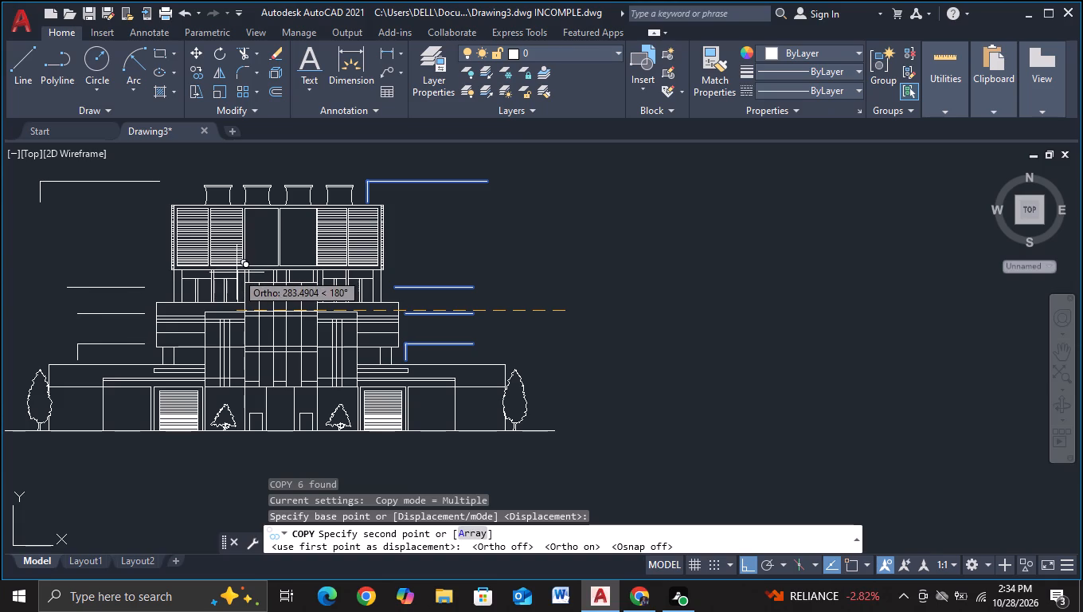
click(237, 273)
key(Escape)
Draw a line from above the upper block's left roof edge, about 17 units up, then about 25 units left to the copied top leader.
click(17, 69)
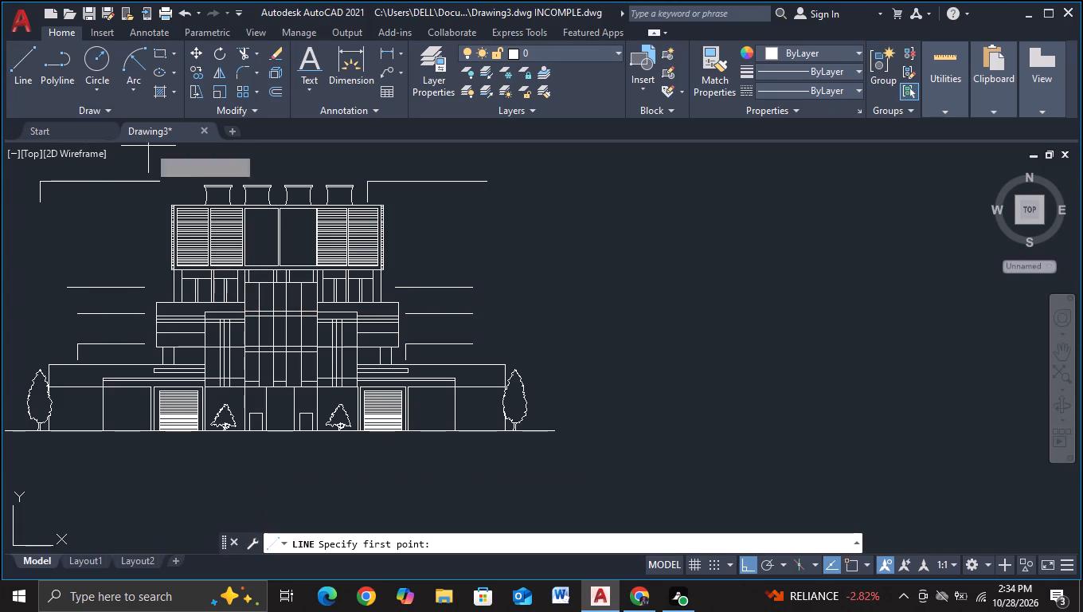
scroll(155, 178, up, 2)
middle_drag(157, 190, 153, 322)
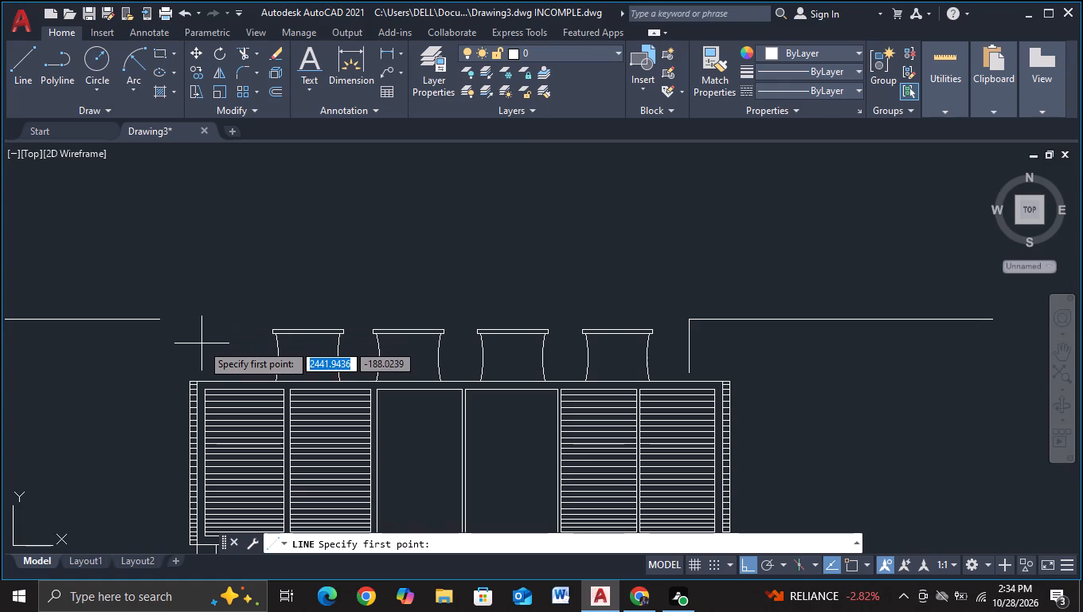
click(234, 371)
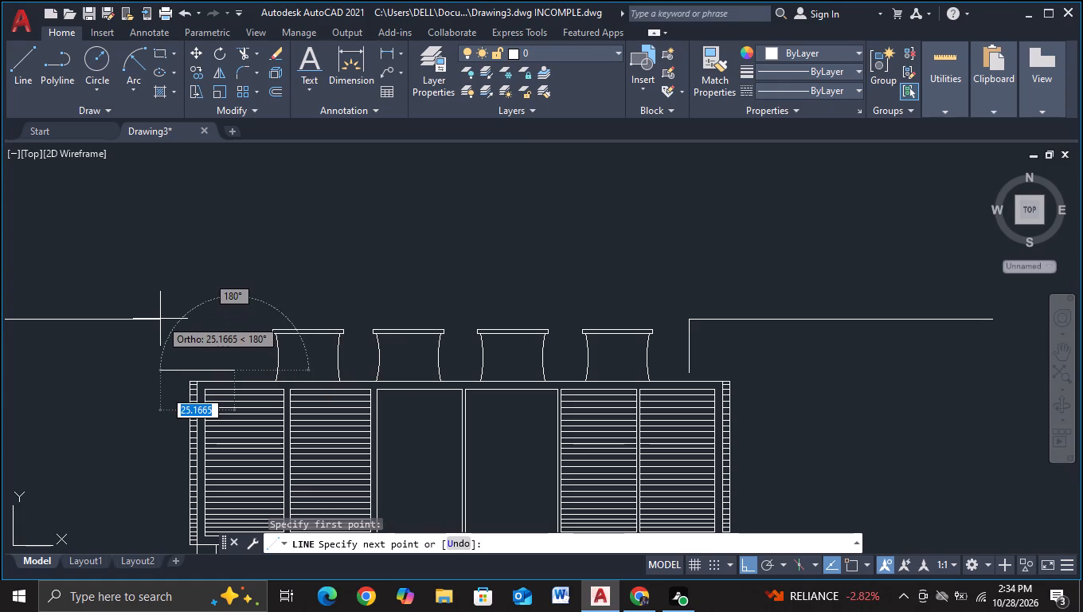
key(F3)
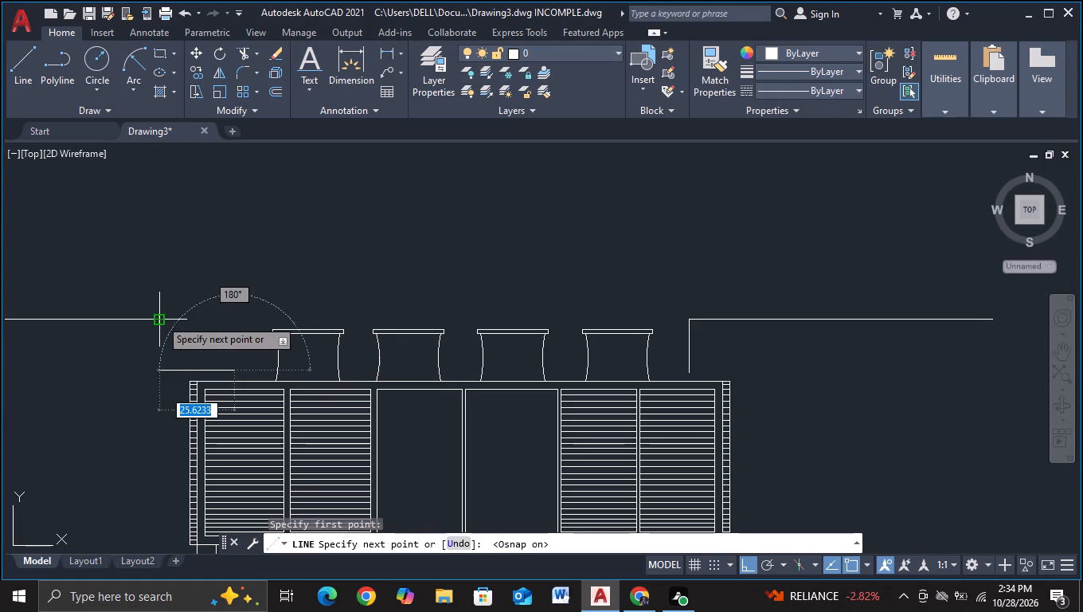
click(233, 319)
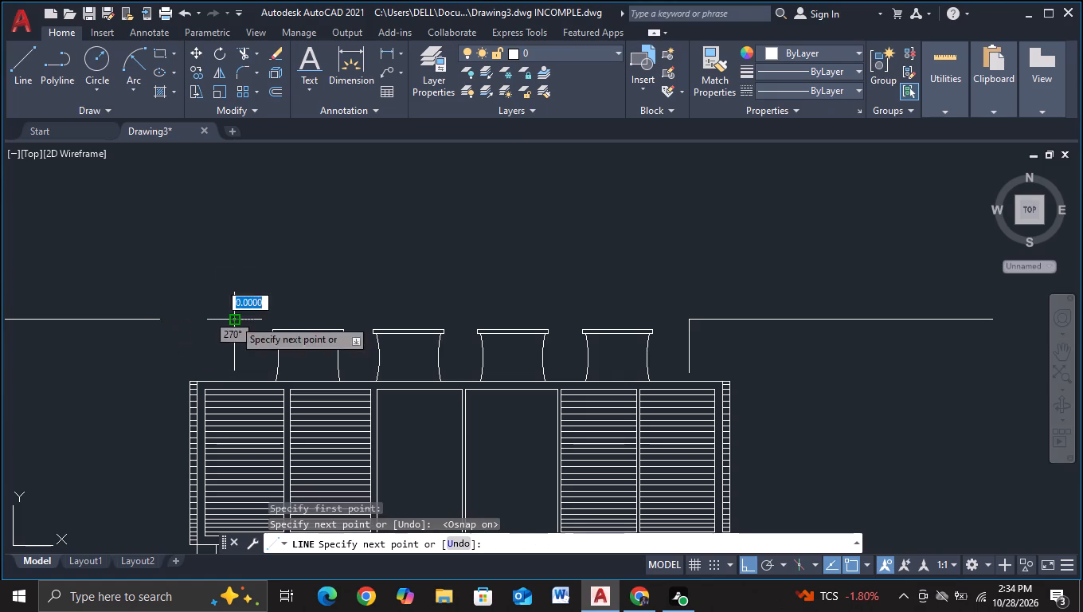
click(140, 315)
key(Escape)
Trim away the vertical stub at the outer end of the top left leader.
middle_drag(172, 288, 519, 249)
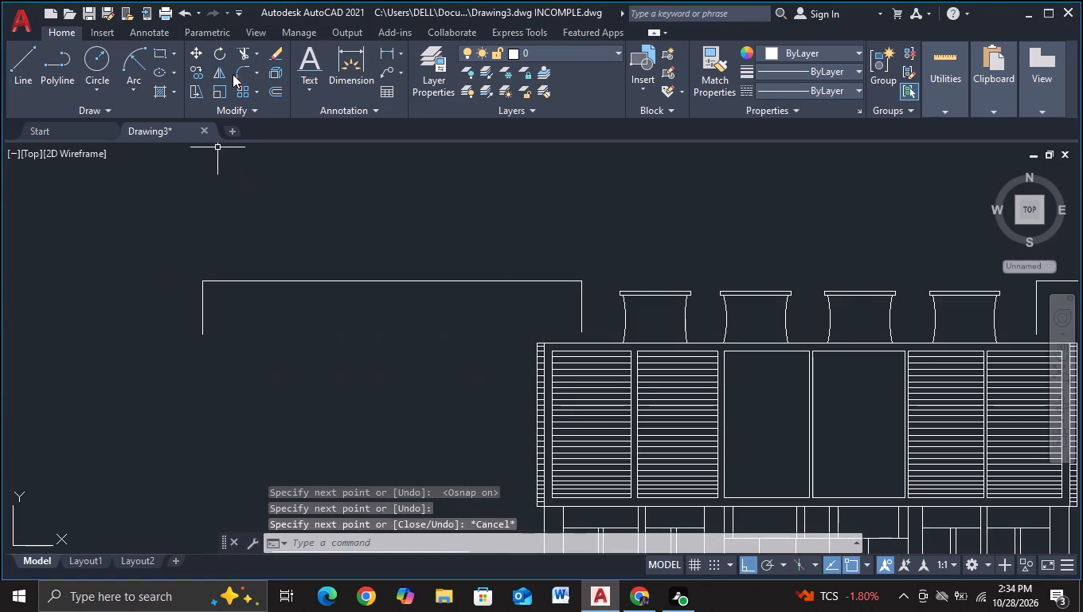
click(238, 50)
click(230, 300)
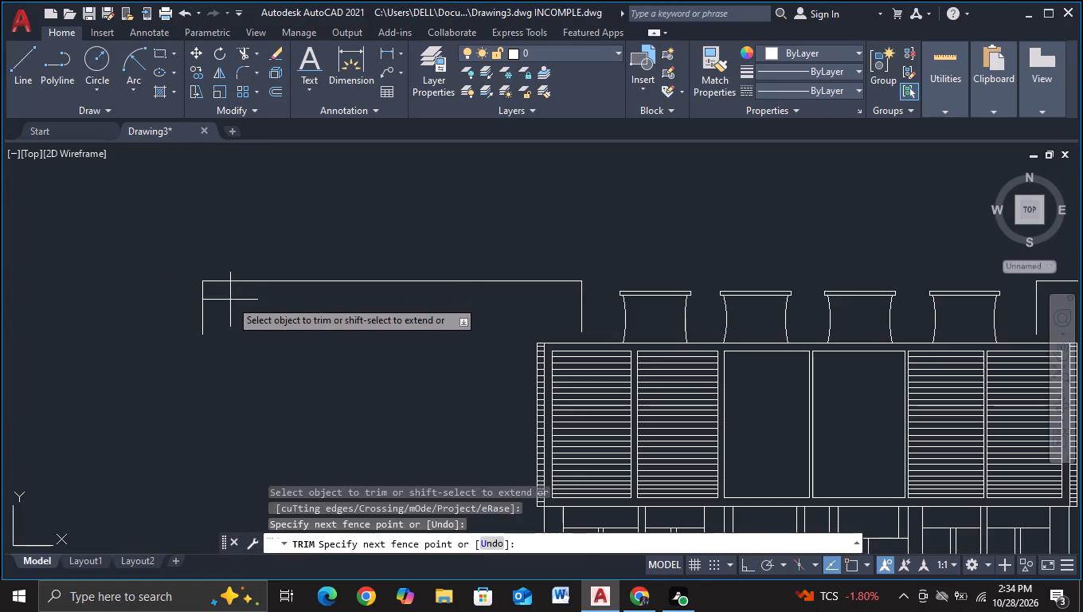
click(170, 303)
scroll(197, 360, down, 2)
middle_drag(213, 387, 216, 299)
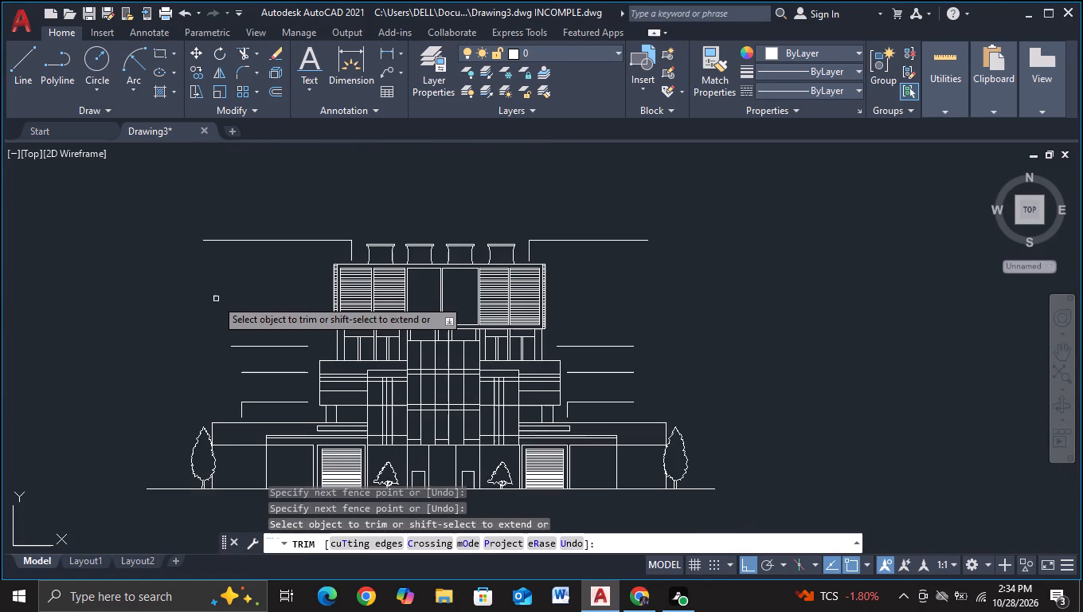
middle_drag(220, 300, 225, 274)
key(Escape)
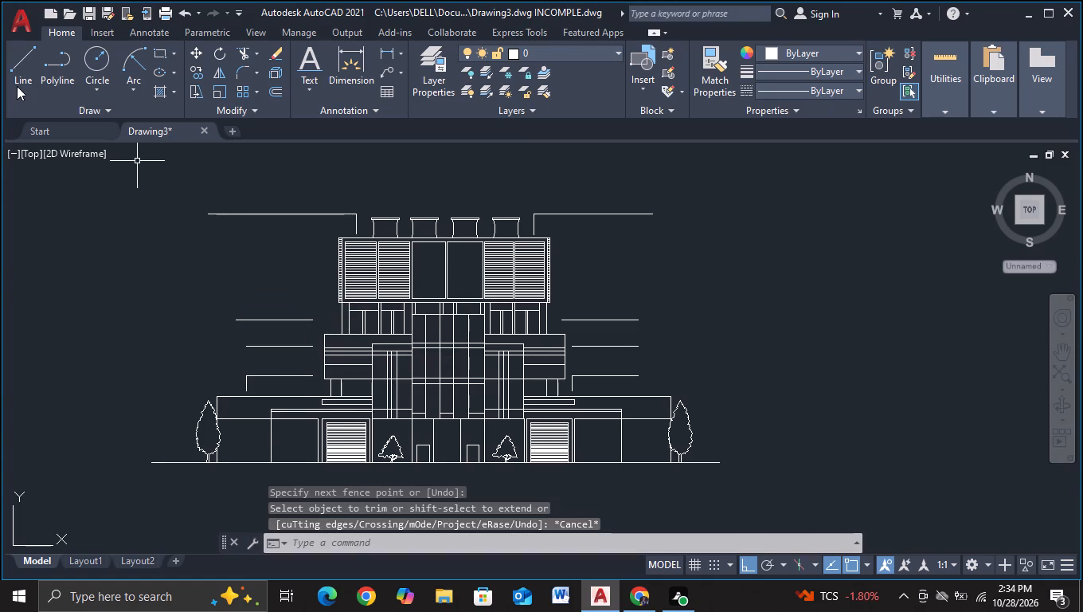
Draw a vertical line about 14.7 units down from the inner end of the lowest left leader.
click(16, 84)
scroll(346, 331, up, 2)
middle_drag(210, 468, 236, 350)
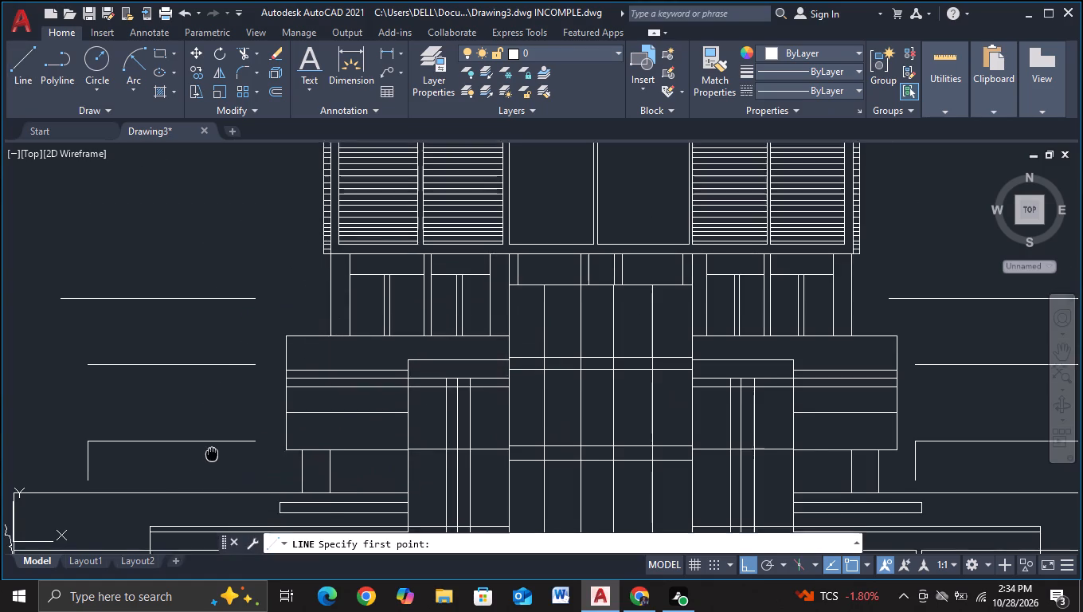
click(281, 329)
scroll(278, 371, up, 1)
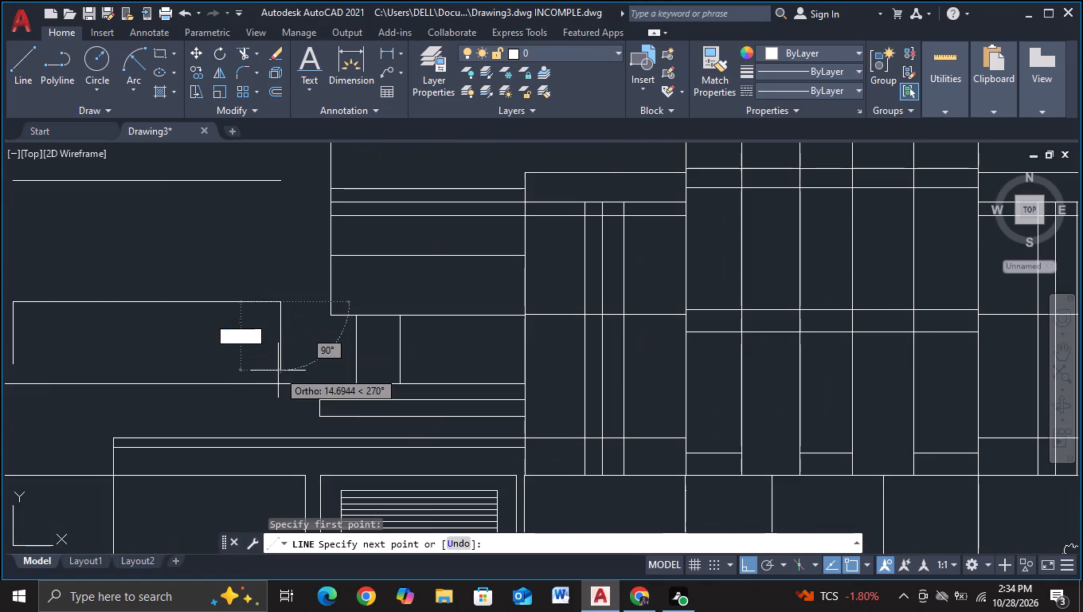
click(278, 371)
key(Escape)
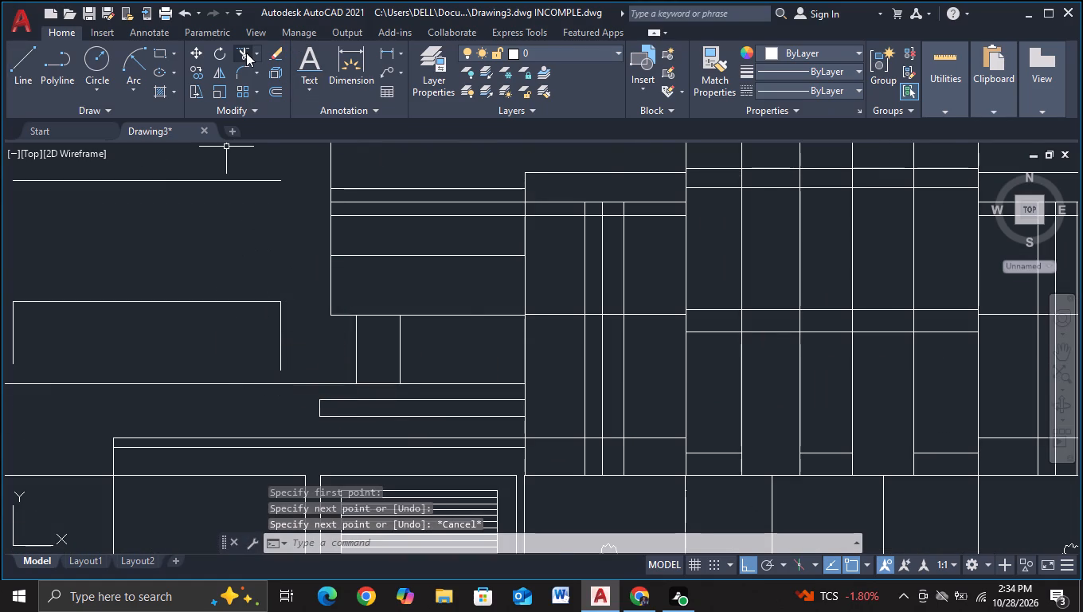
Trim away the vertical stub at the outer end of the lowest left leader.
click(246, 53)
scroll(108, 366, up, 1)
middle_drag(108, 366, 315, 347)
click(189, 286)
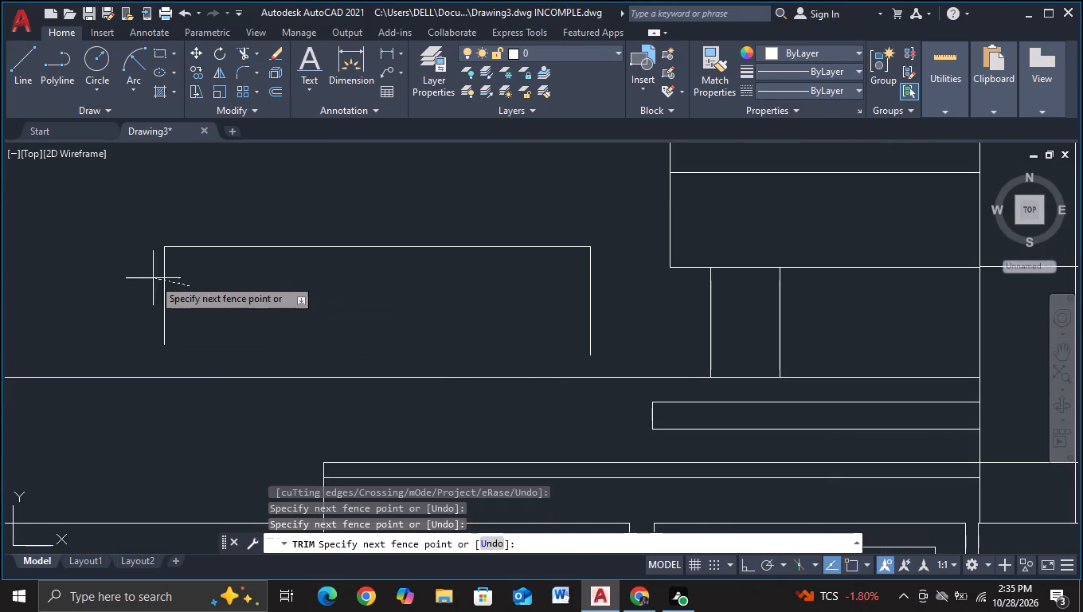
click(149, 278)
scroll(149, 278, down, 2)
scroll(253, 220, down, 2)
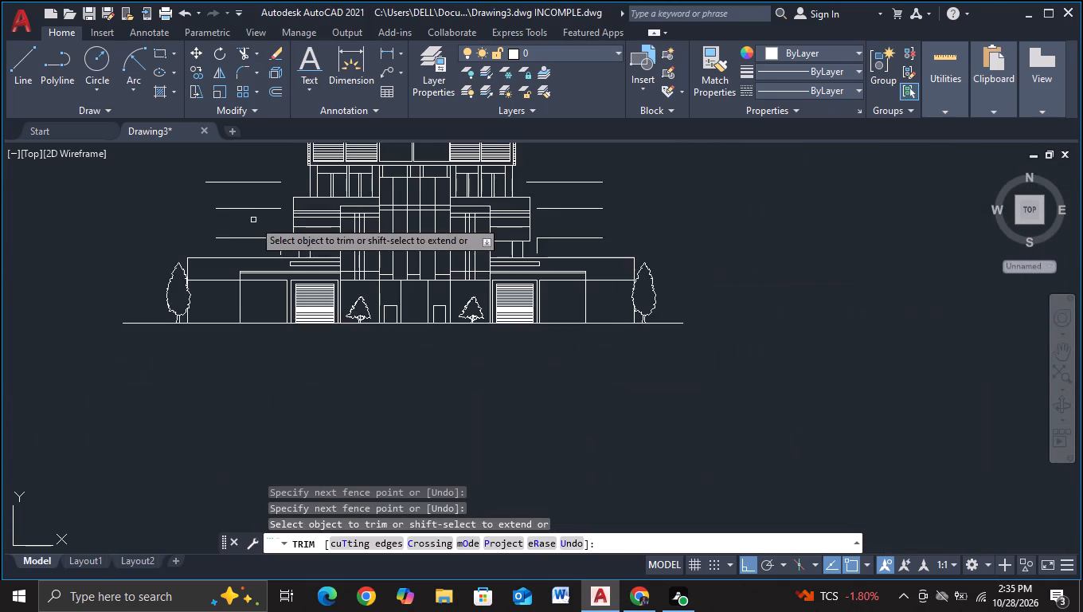
middle_drag(253, 220, 260, 289)
scroll(255, 257, up, 1)
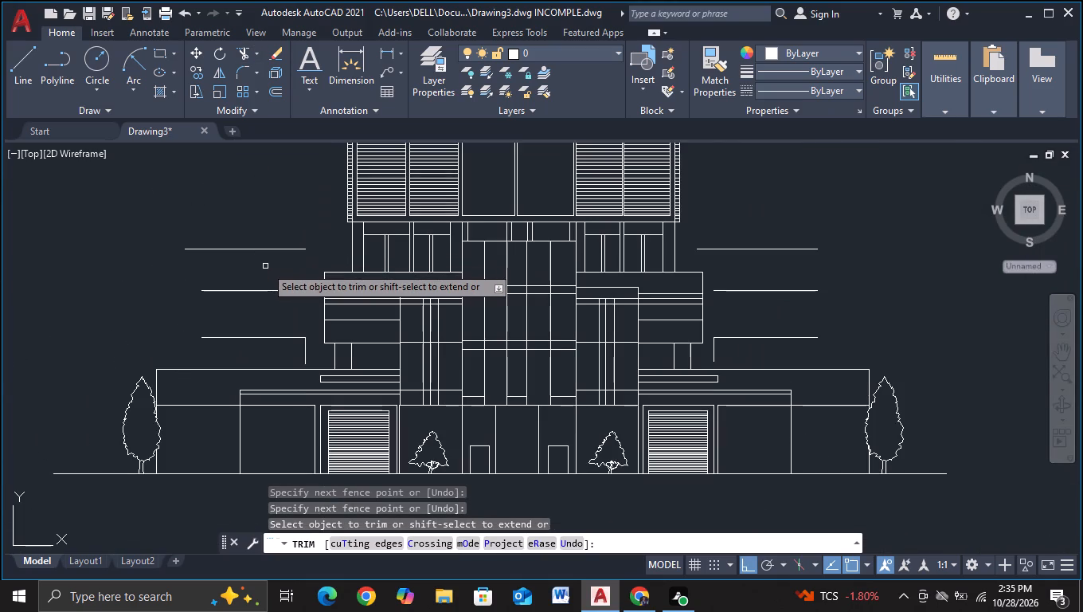
key(Escape)
Draw a vertical guide line from the outer end of the third left leader up past the top left leader.
middle_drag(279, 202, 281, 323)
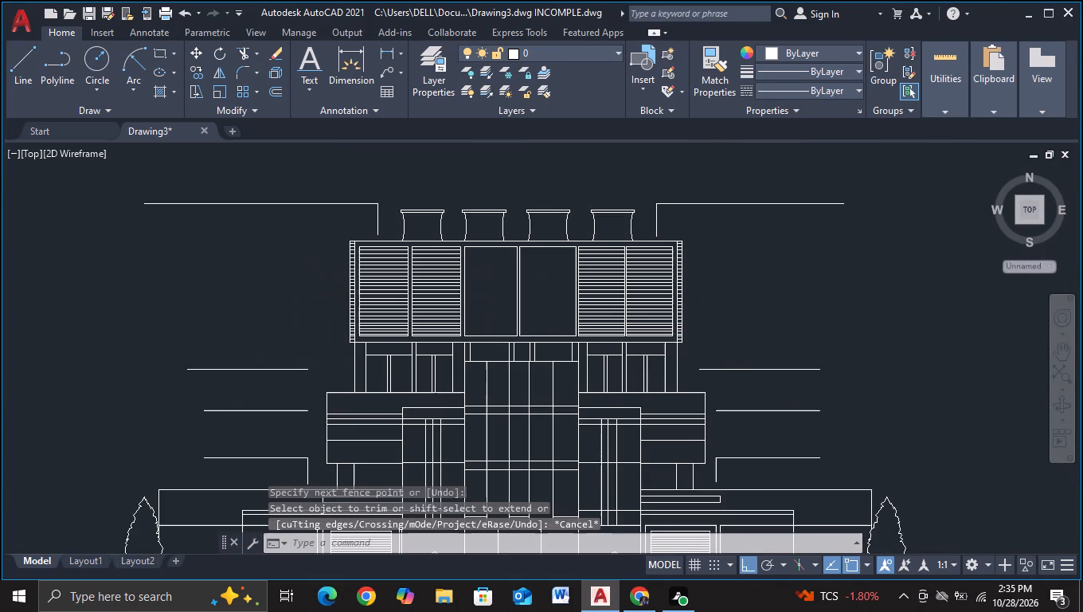
middle_drag(276, 289, 276, 327)
click(25, 76)
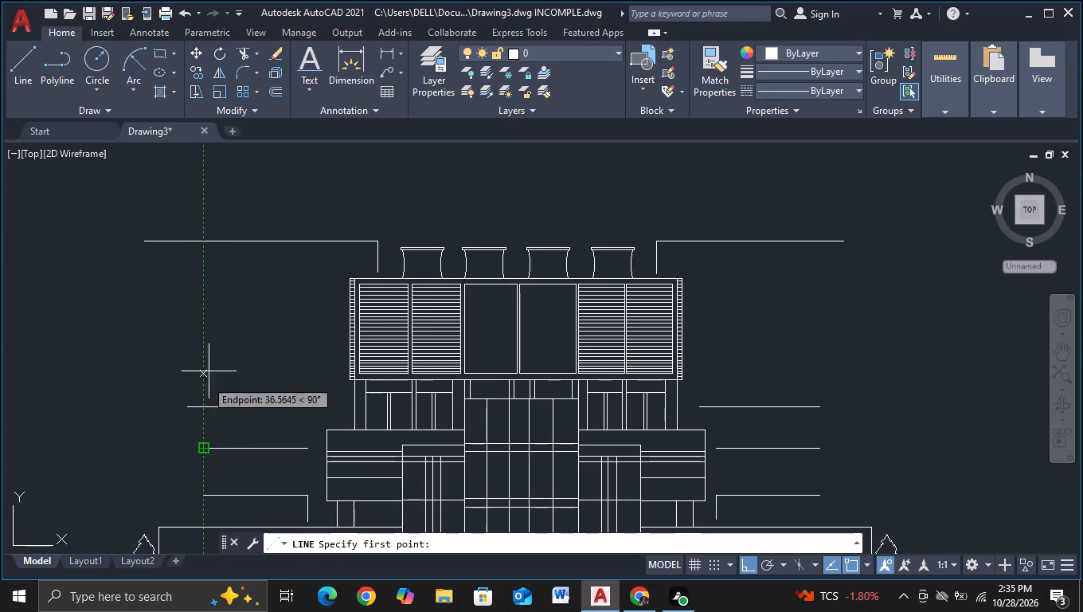
click(201, 448)
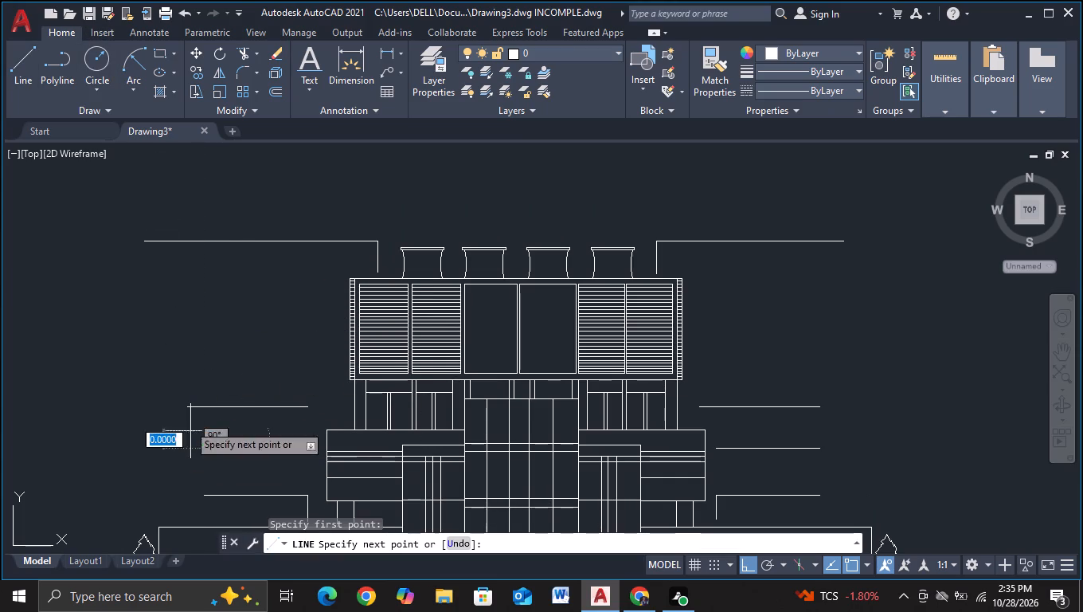
click(213, 175)
key(Escape)
Trim the guide line above the top left leader and the leader's outer end beyond the guide line.
click(248, 50)
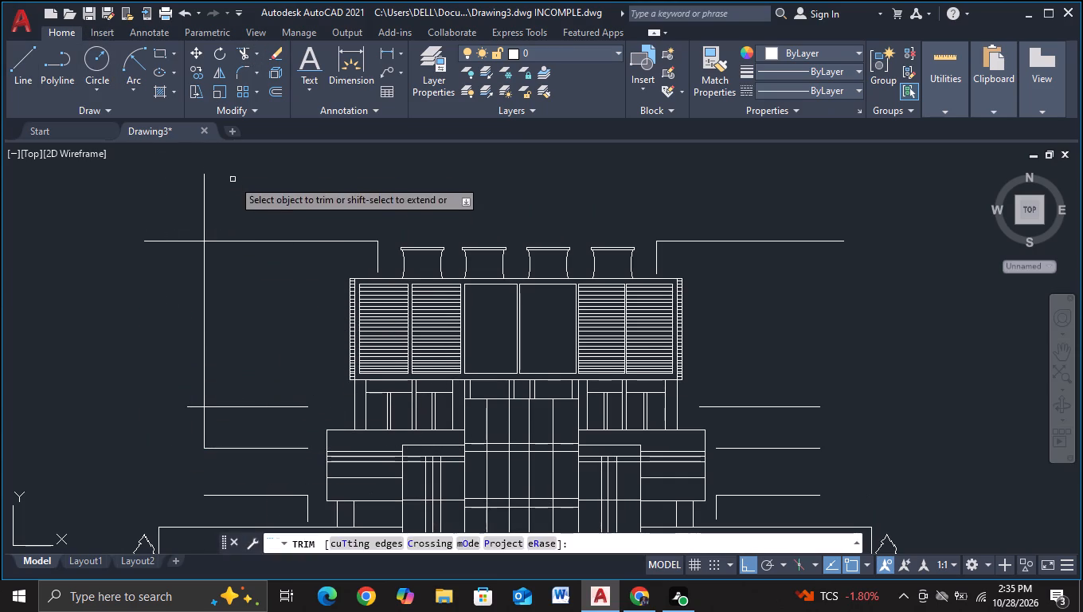
click(234, 182)
click(170, 189)
click(170, 189)
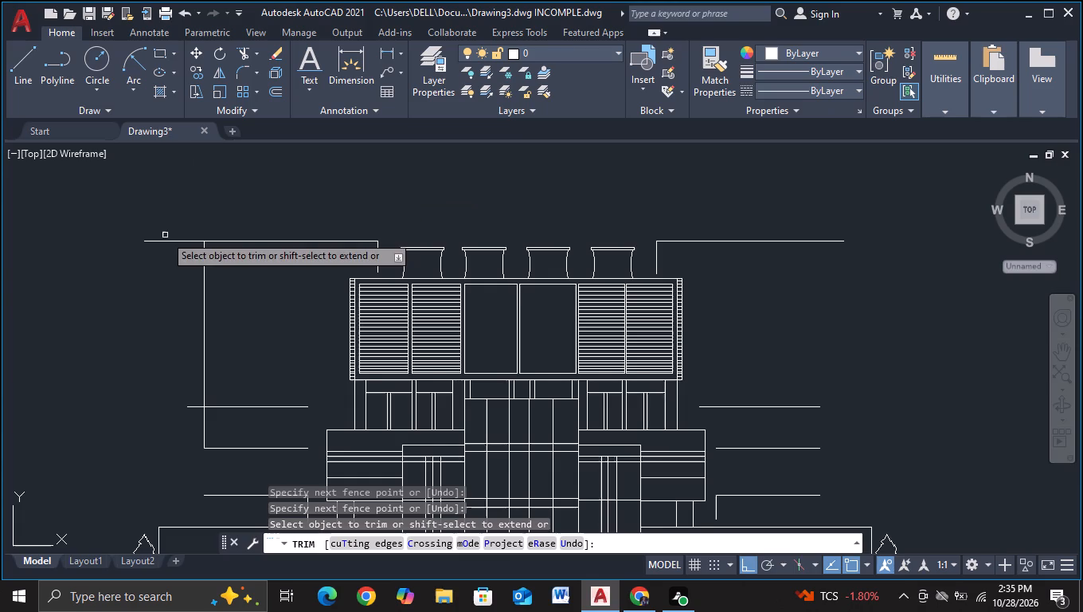
click(152, 204)
click(159, 272)
drag(154, 298, 190, 300)
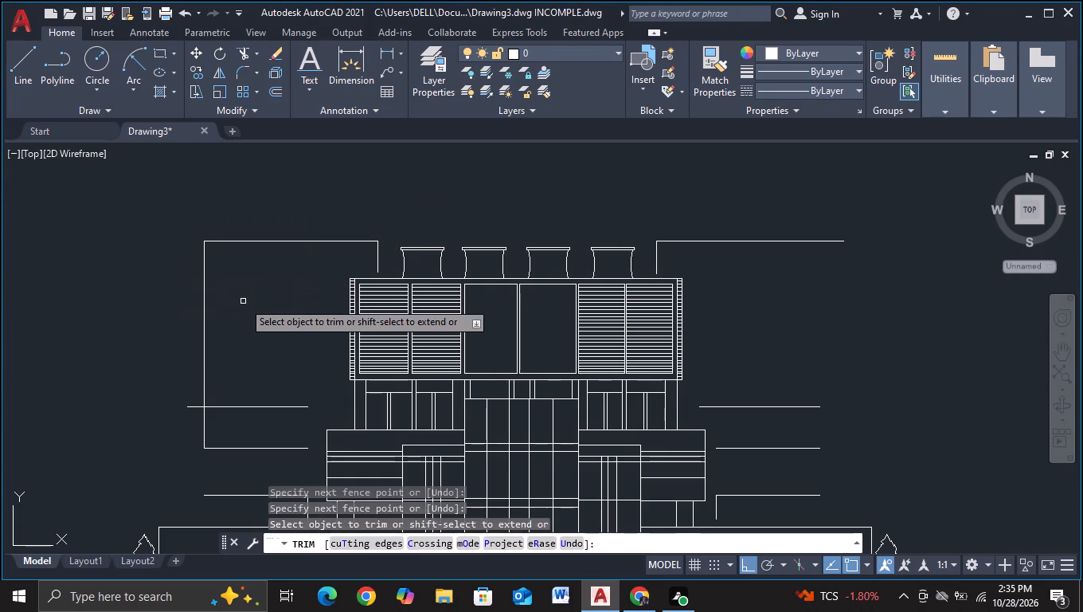
Trim away the rest of the guide line and the second left leader's outer overhang so the left leader ends align.
click(243, 301)
click(182, 302)
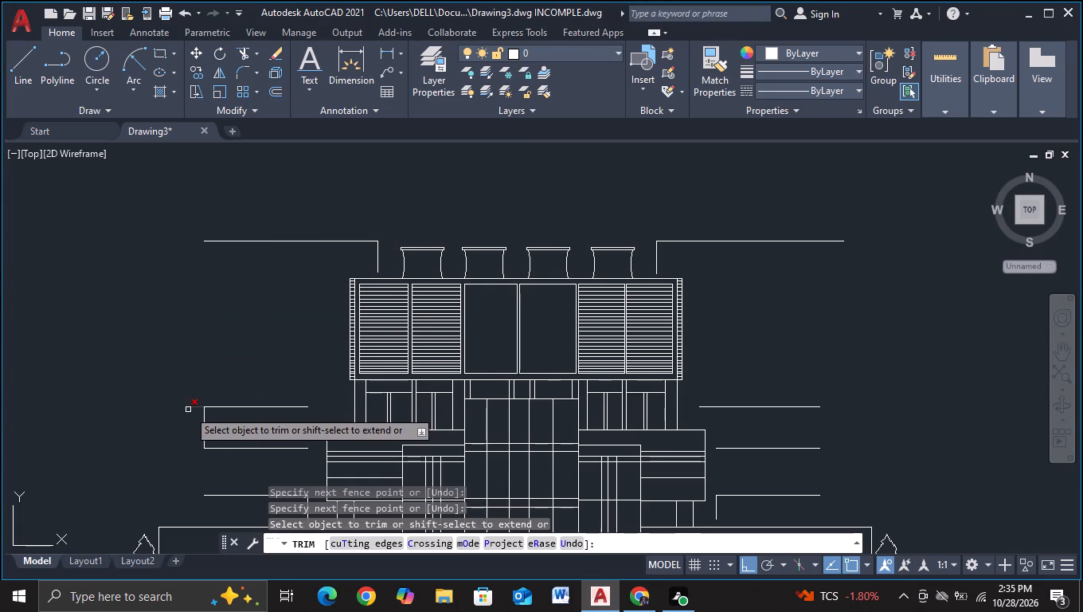
click(188, 410)
click(225, 431)
click(190, 421)
scroll(204, 359, down, 1)
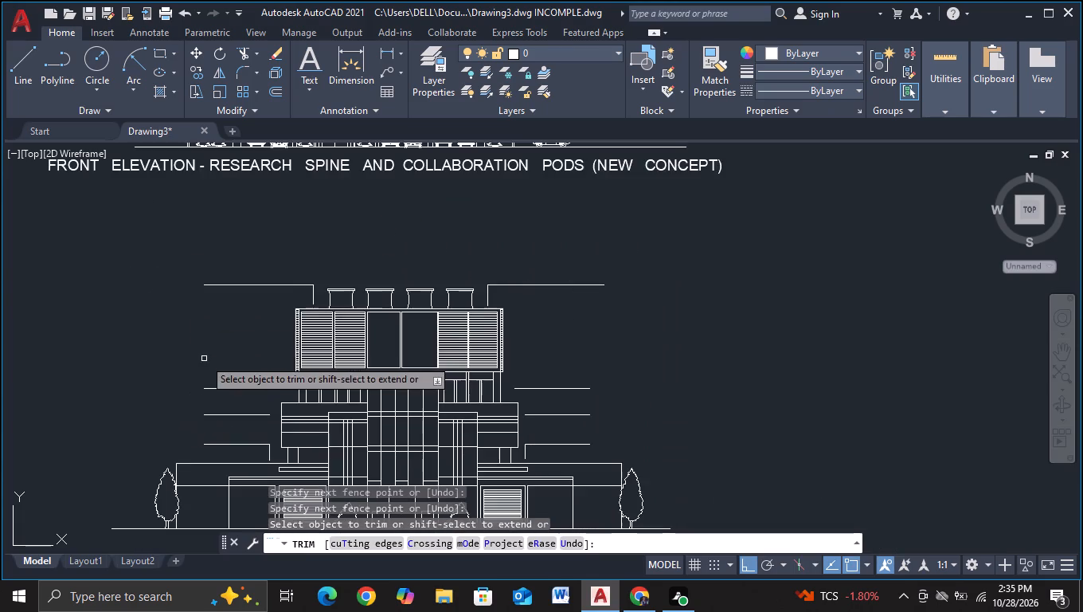
middle_drag(204, 359, 263, 325)
key(Escape)
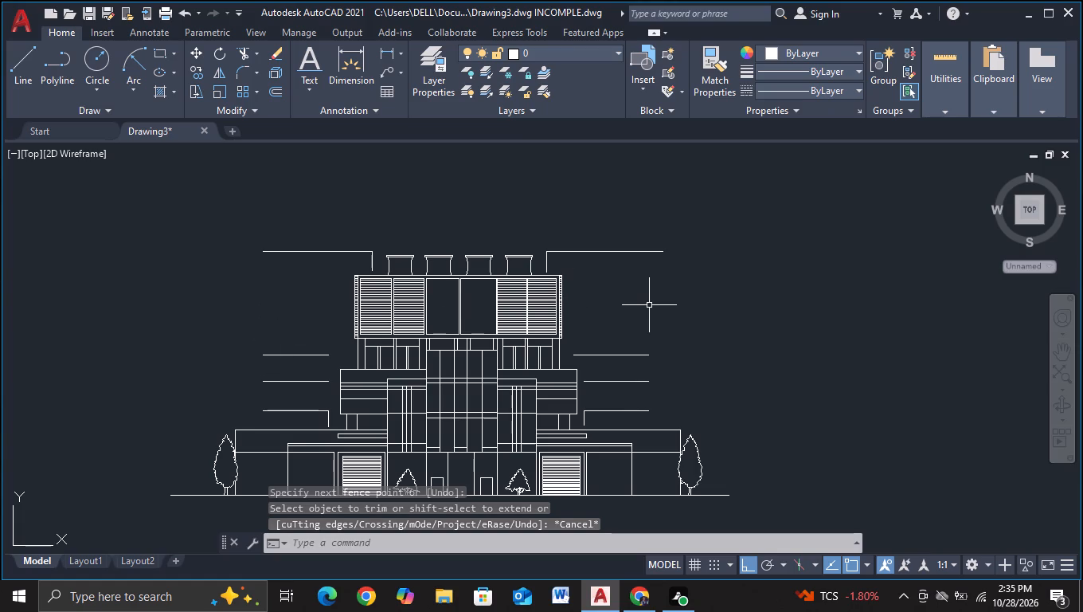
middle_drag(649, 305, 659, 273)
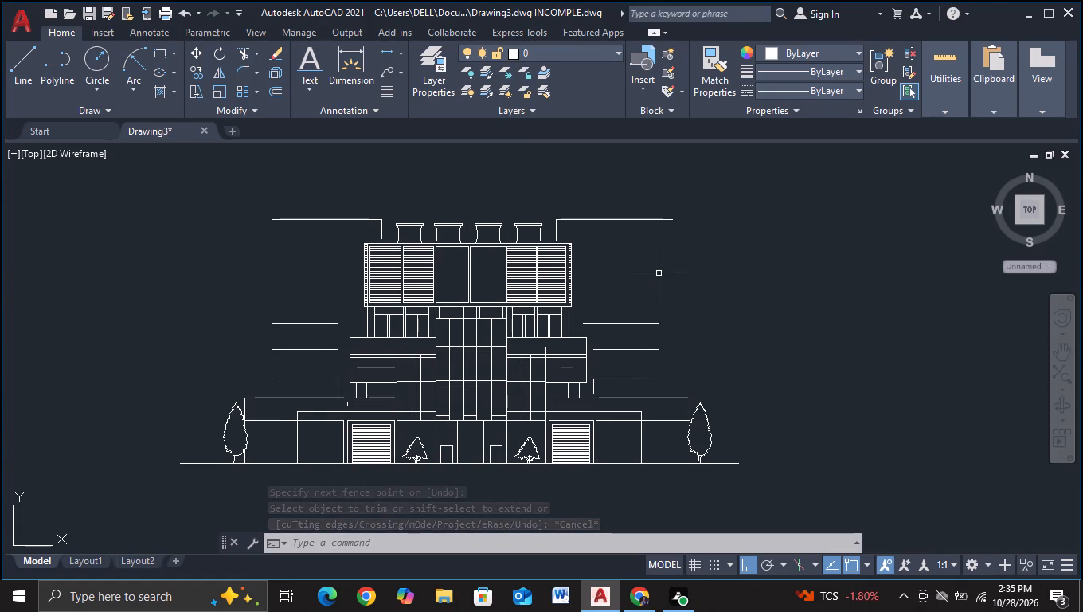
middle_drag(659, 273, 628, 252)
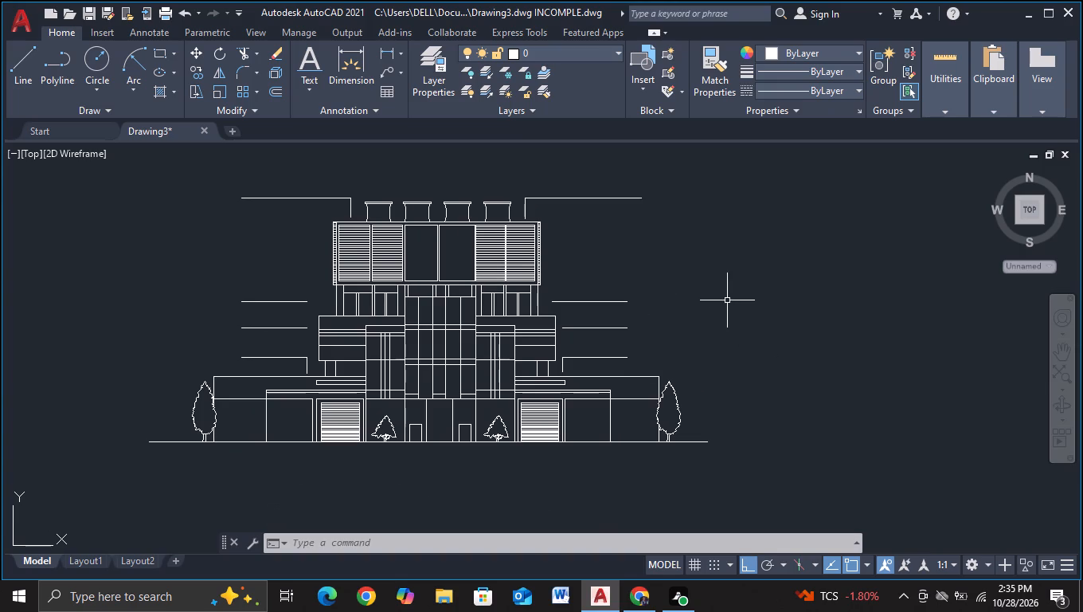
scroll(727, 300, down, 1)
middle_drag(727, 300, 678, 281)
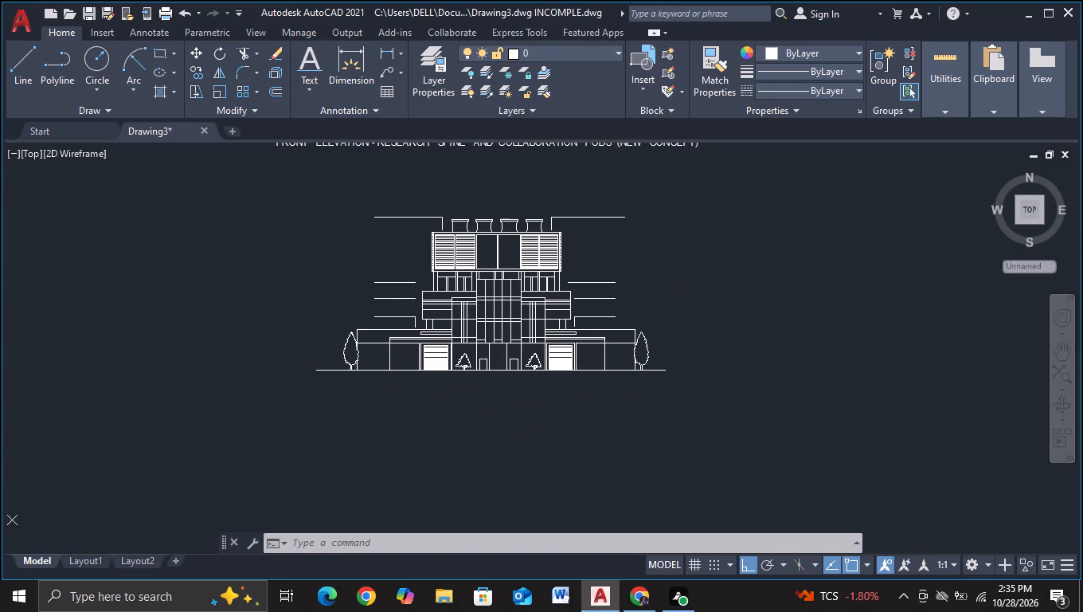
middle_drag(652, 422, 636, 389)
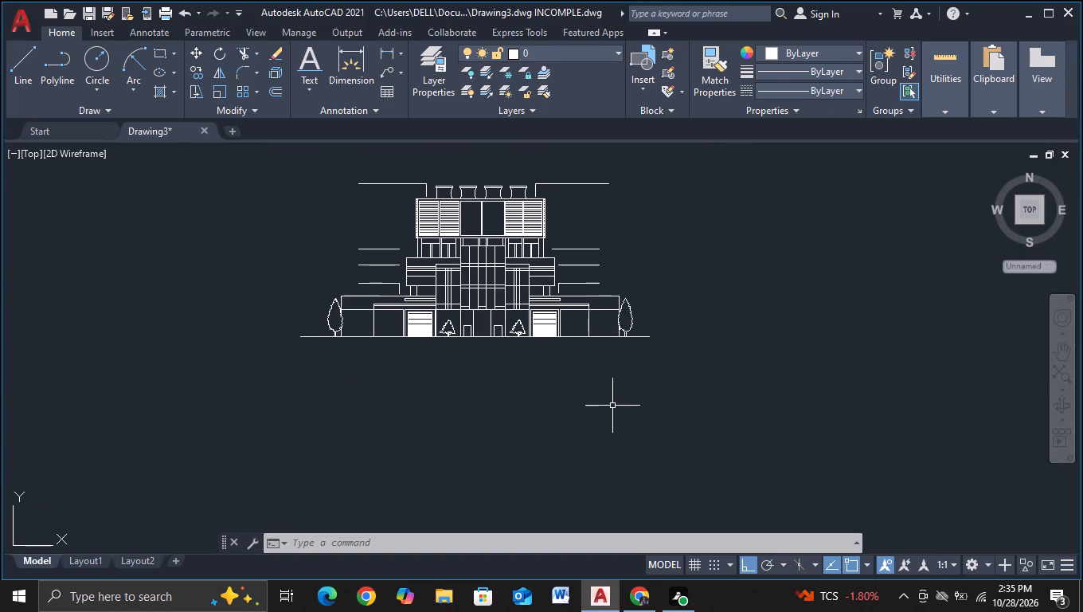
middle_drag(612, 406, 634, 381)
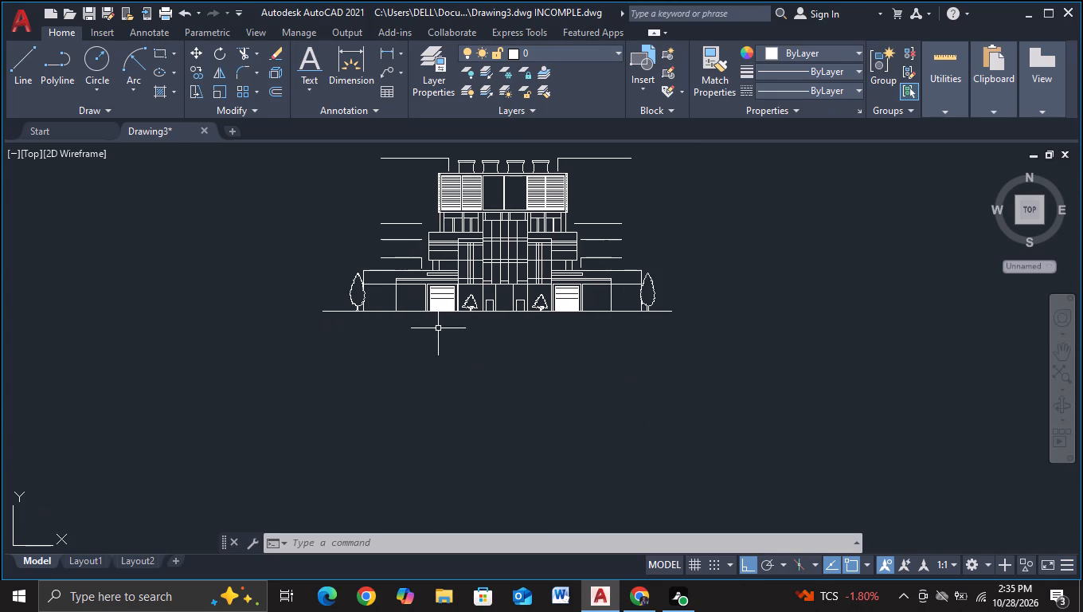
Copy the front elevation title straight down about 340 units to just below the rear elevation's ground line.
middle_drag(280, 254, 219, 484)
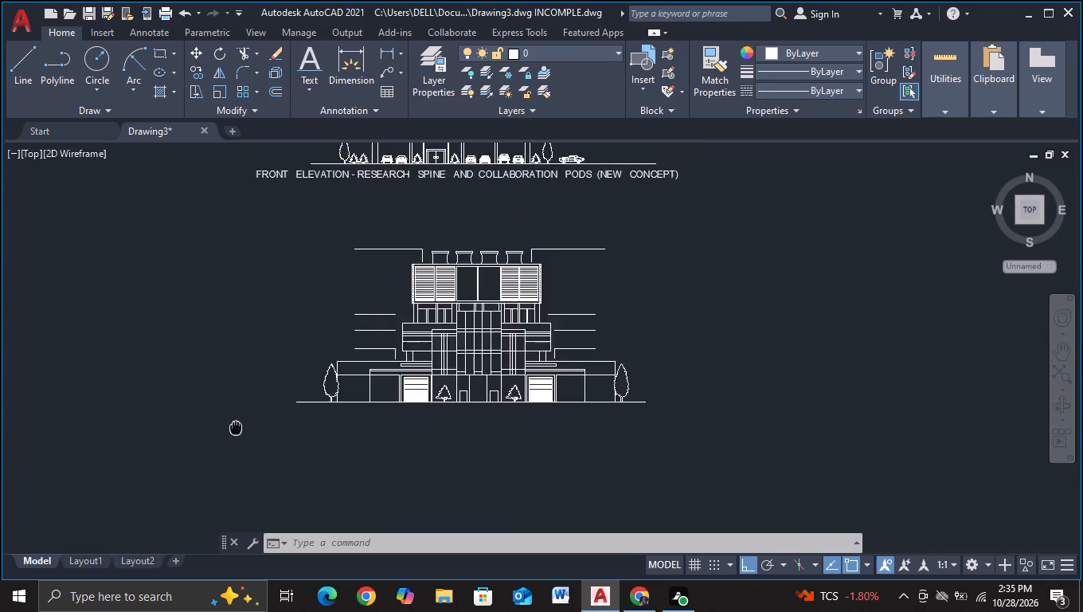
click(273, 316)
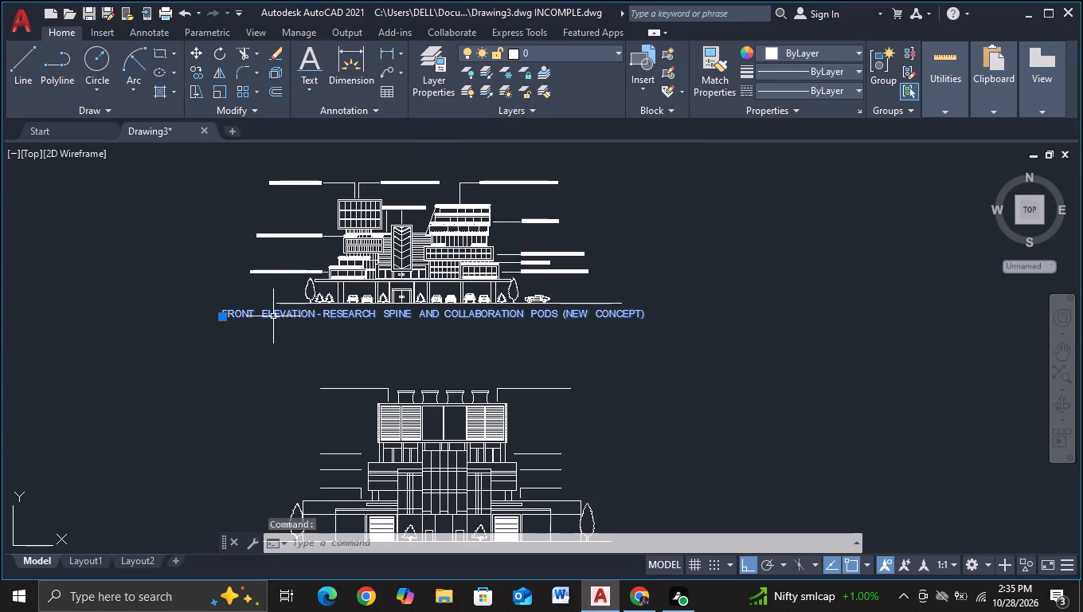
key(c)
click(311, 365)
click(285, 375)
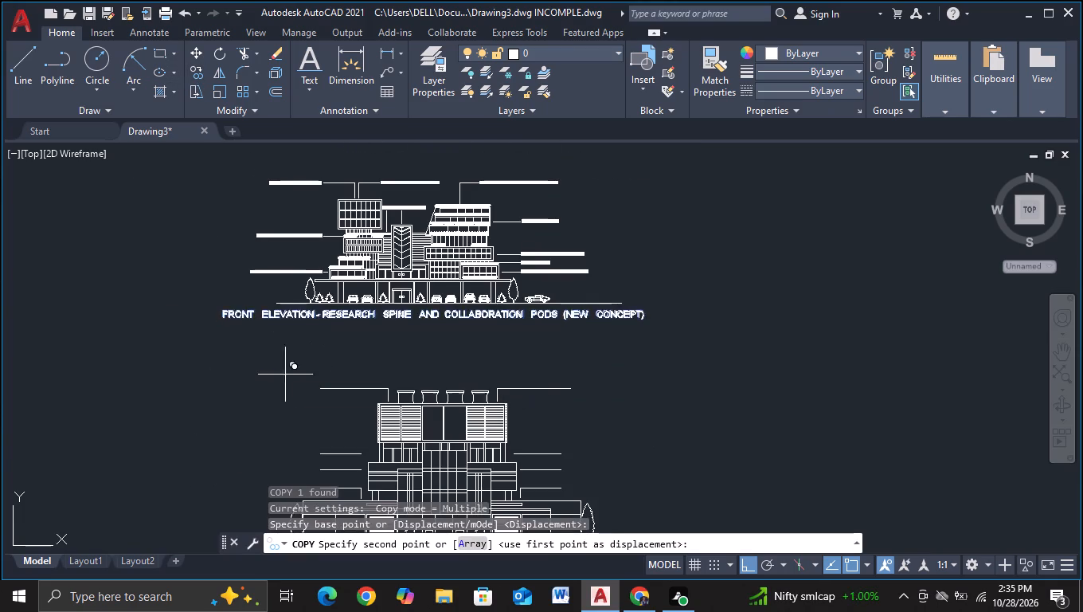
middle_drag(210, 444, 260, 315)
middle_drag(342, 473, 342, 465)
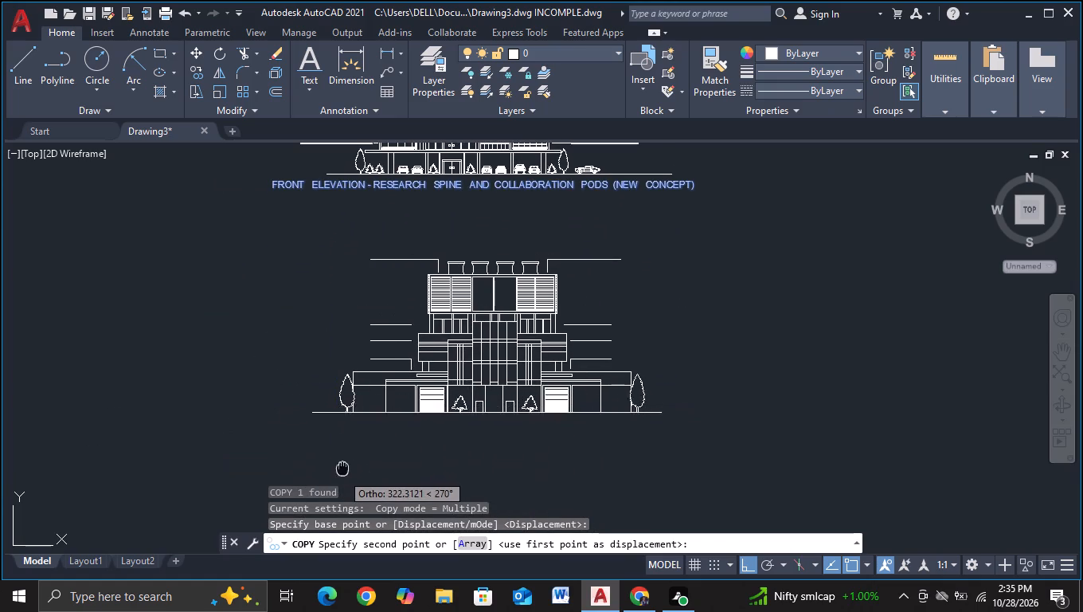
middle_drag(342, 465, 347, 376)
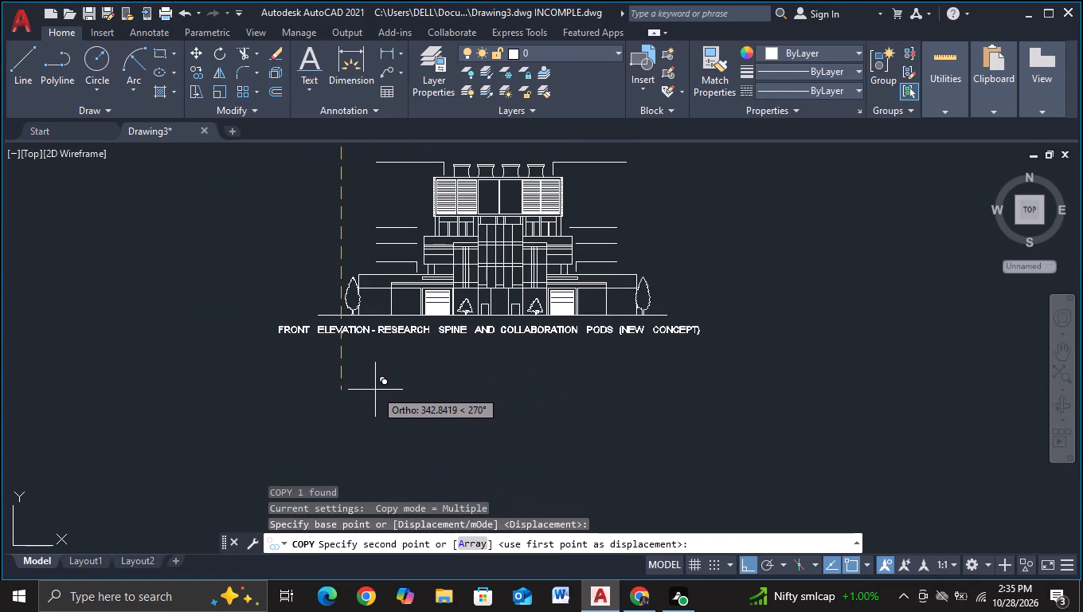
click(376, 387)
key(Escape)
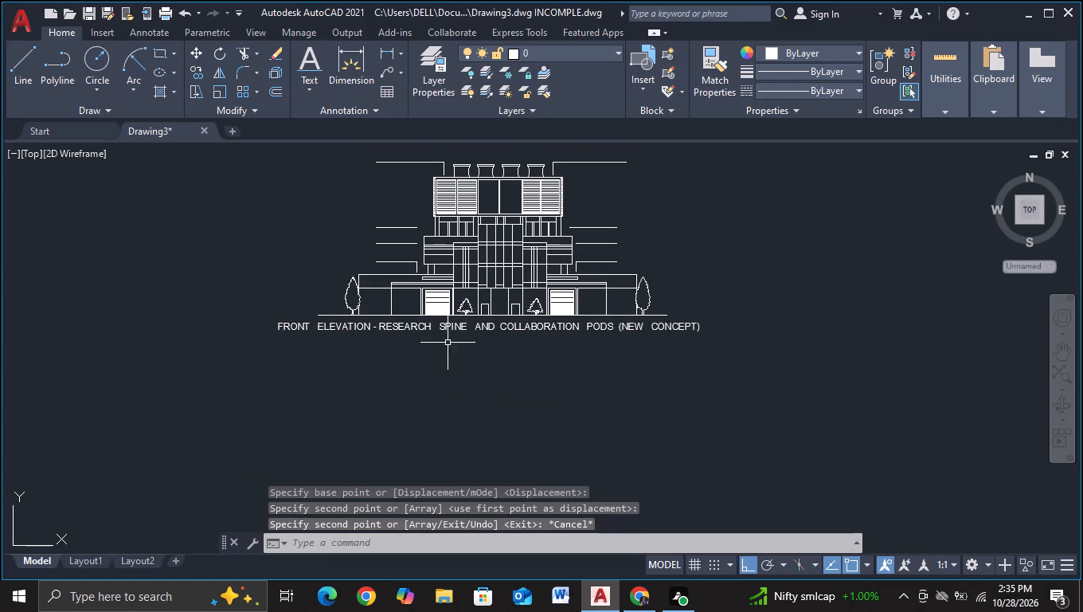
Replace the text of the copied title below the rear elevation with "REAR EL;EVATION - ".
click(452, 327)
right_click(452, 327)
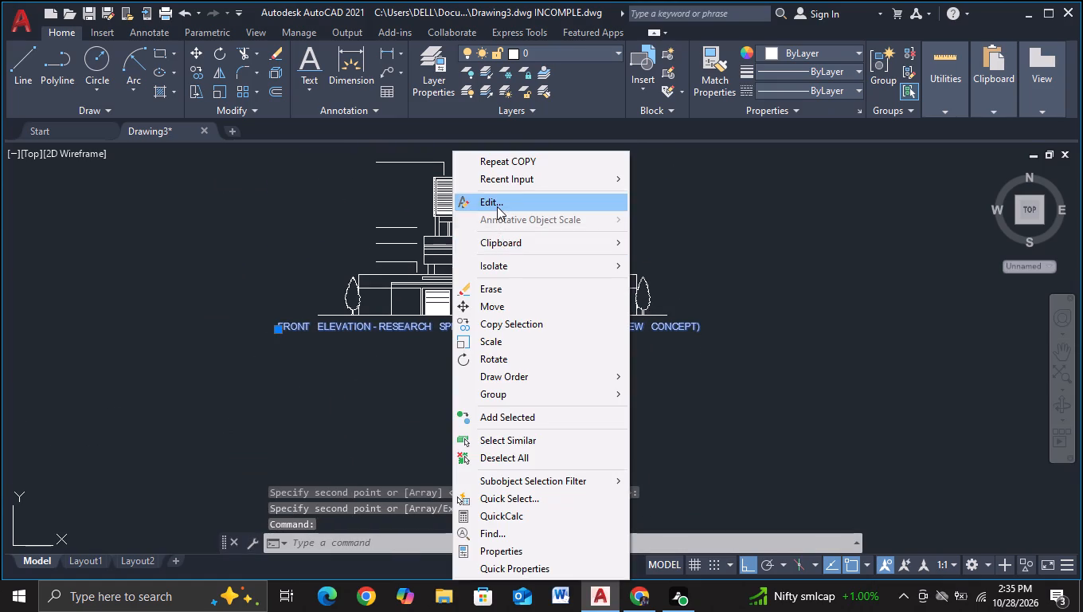
click(497, 206)
key(BackSpace)
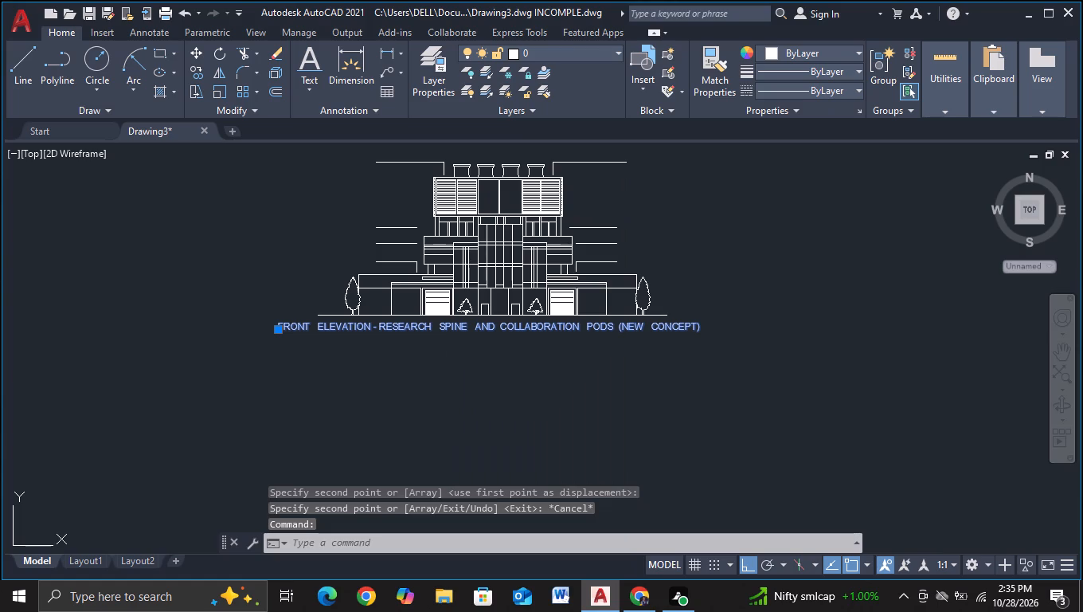
text(REAR)
key(space)
key(space)
key(space)
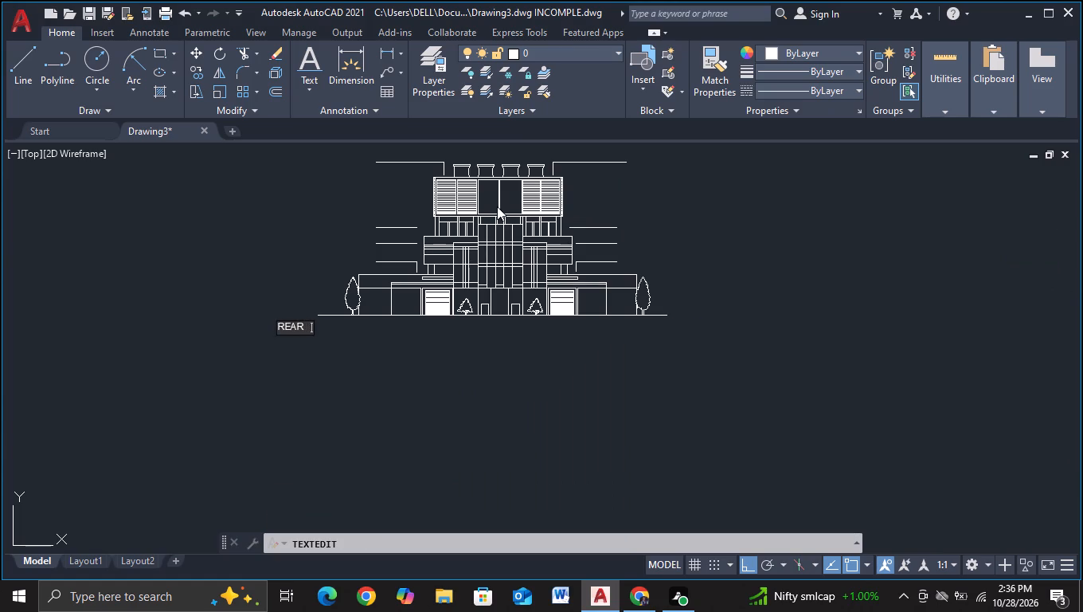
text(EL;EVATION)
key(space)
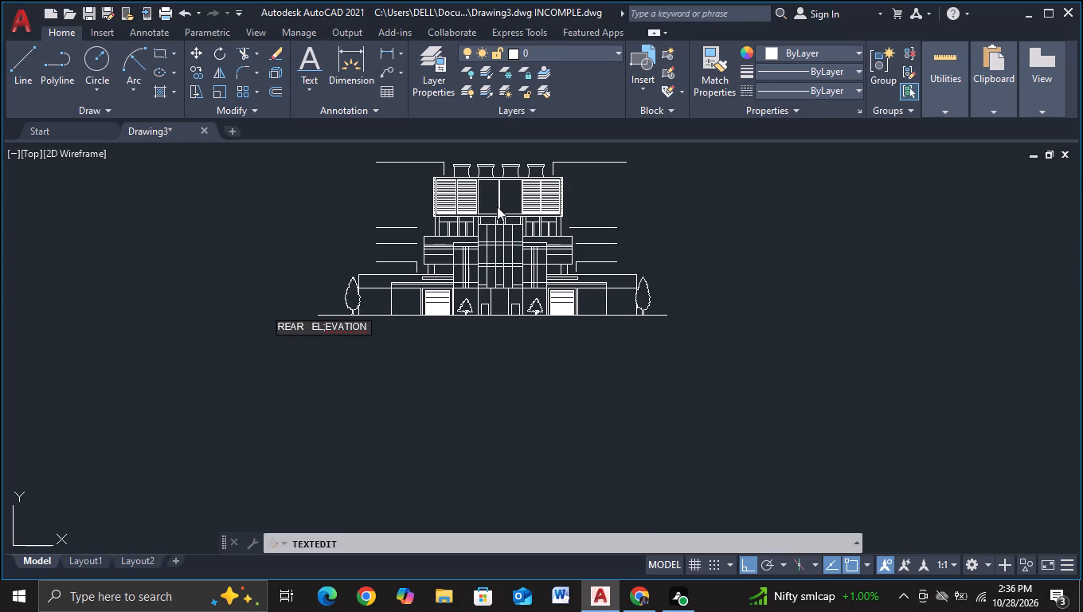
text(-)
key(space)
Continue the rear elevation title with "FACILITIES SPINE AND UNTILITY".
text(FAC)
text(ILI)
text(TIES)
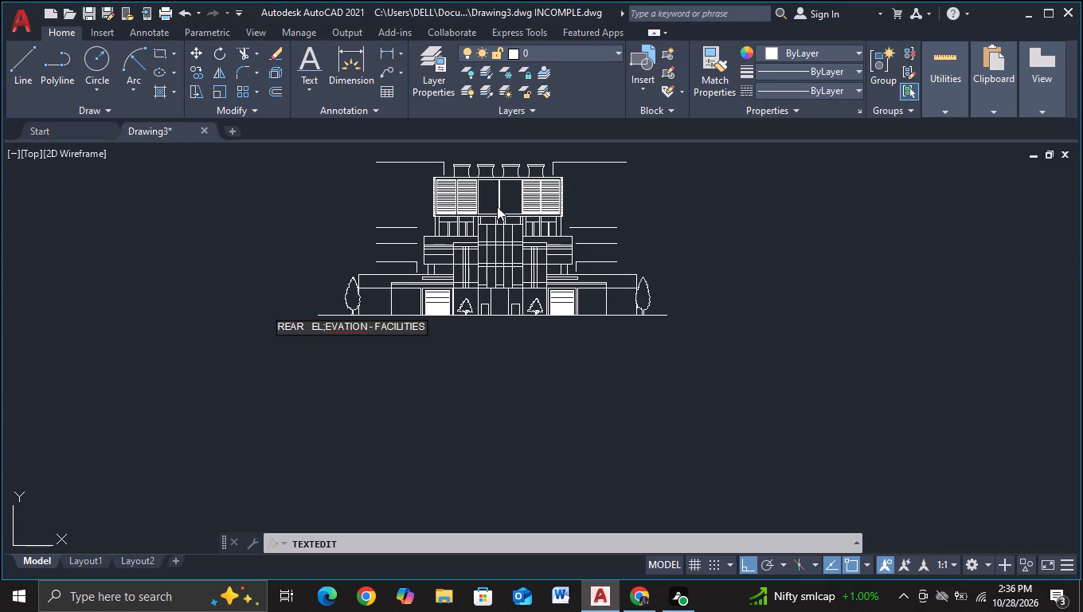
key(space)
key(space)
key(space)
text(SPINE AND)
key(space)
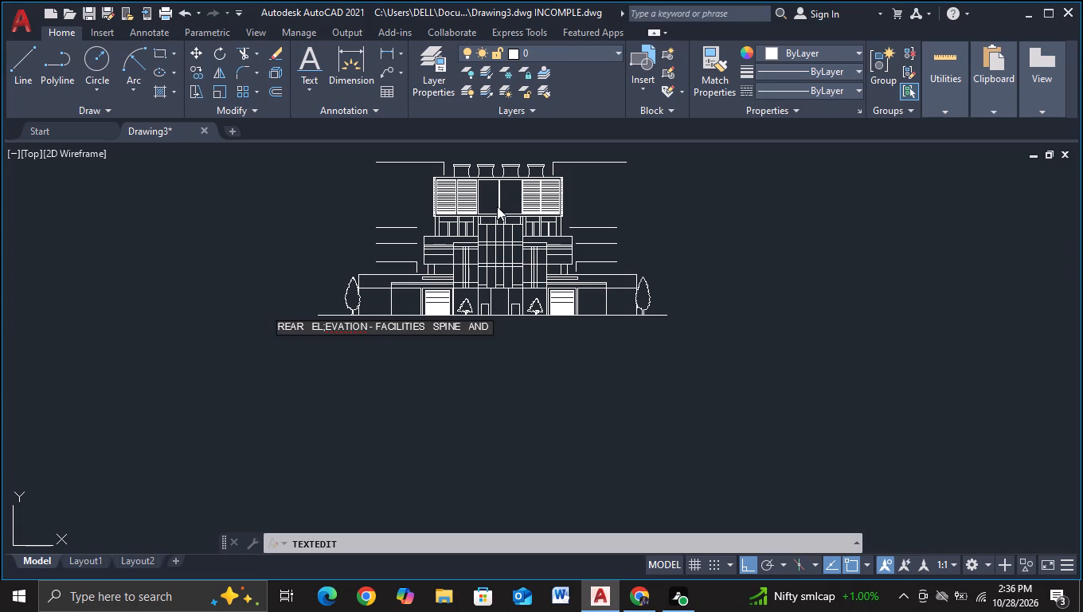
text(UNT)
key(i)
text(LITY)
key(space)
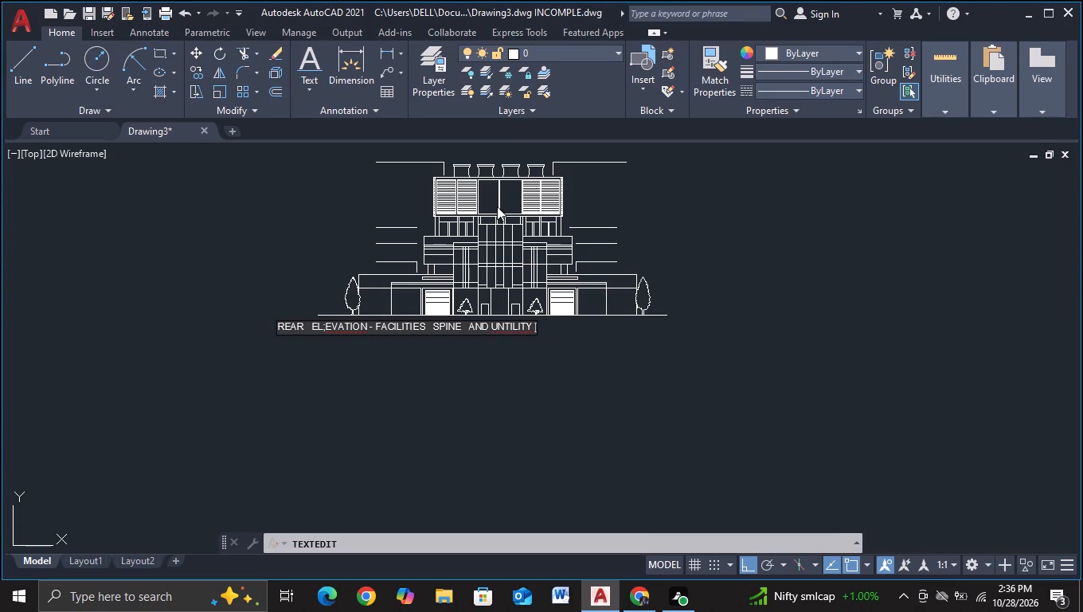
key(space)
key(space)
Correct "UNTILITY" to "UTILITY" in the title and add an extra space before it.
scroll(497, 206, up, 1)
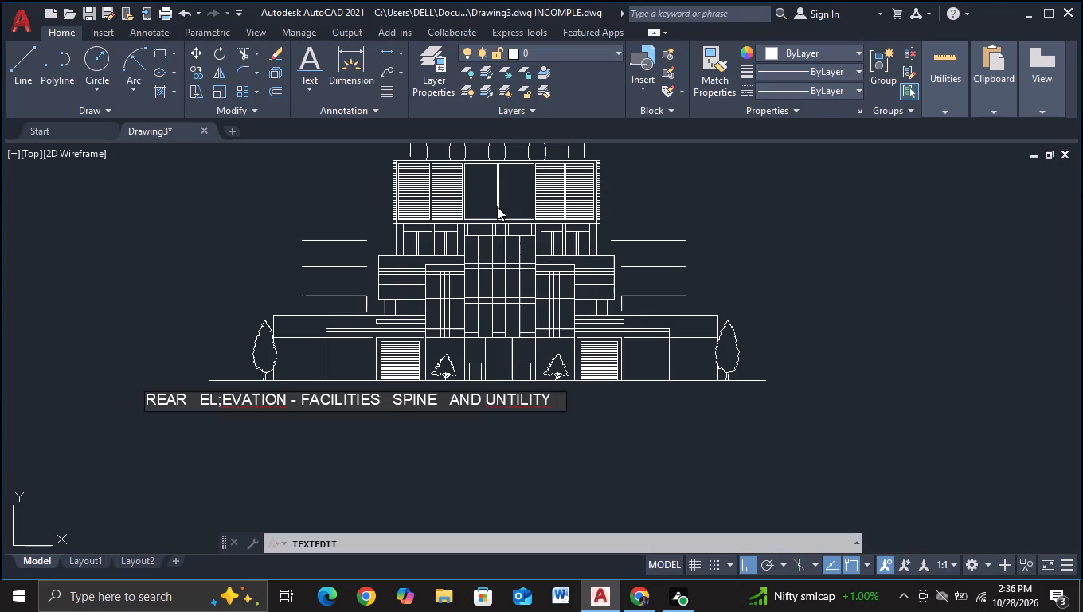
scroll(618, 445, up, 1)
middle_drag(611, 426, 554, 377)
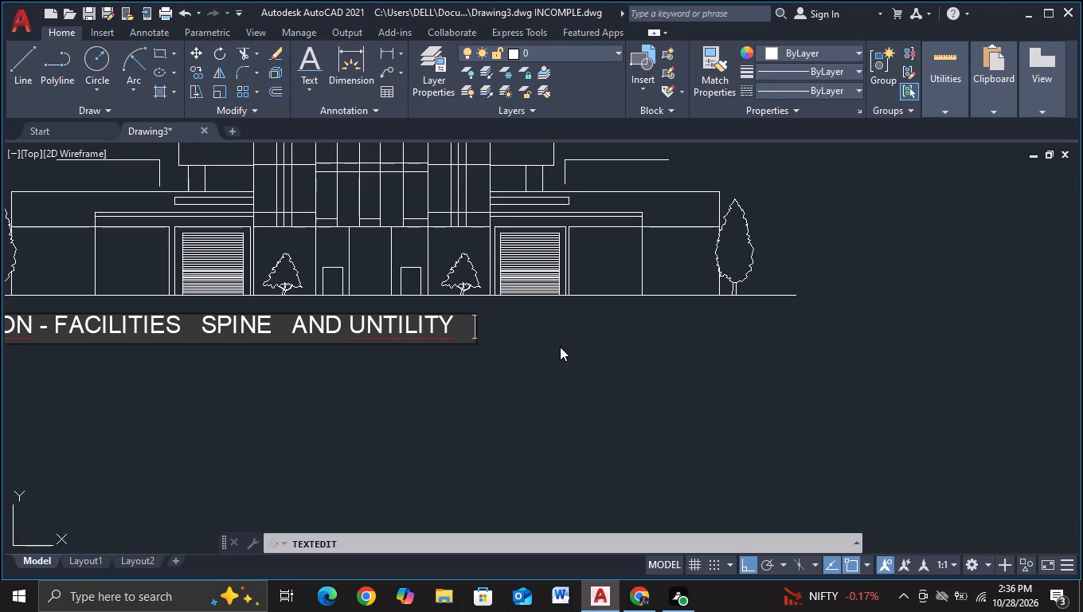
click(387, 322)
key(BackSpace)
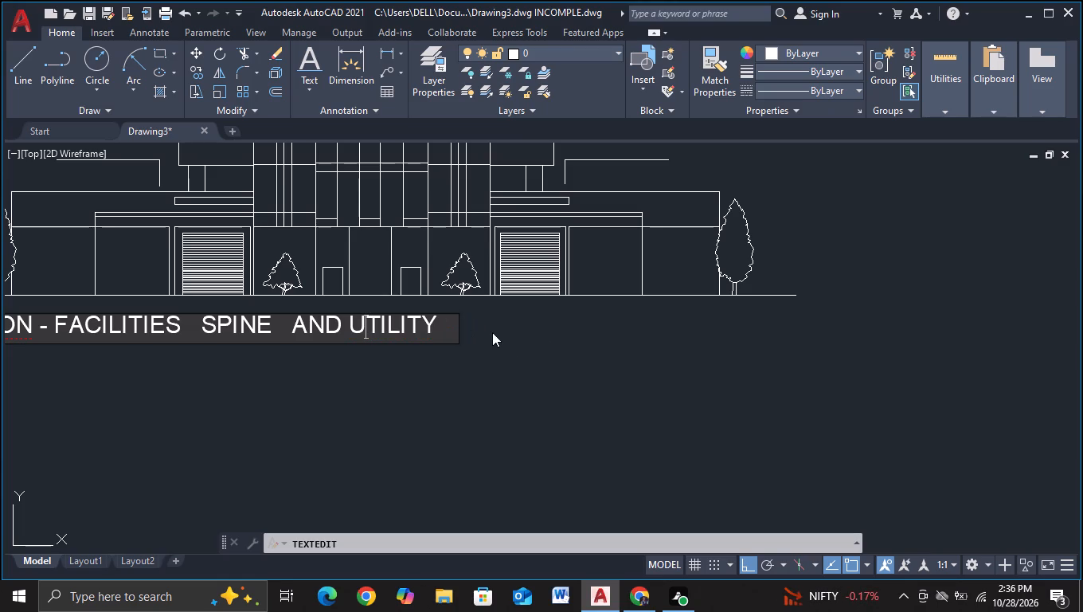
click(346, 322)
key(space)
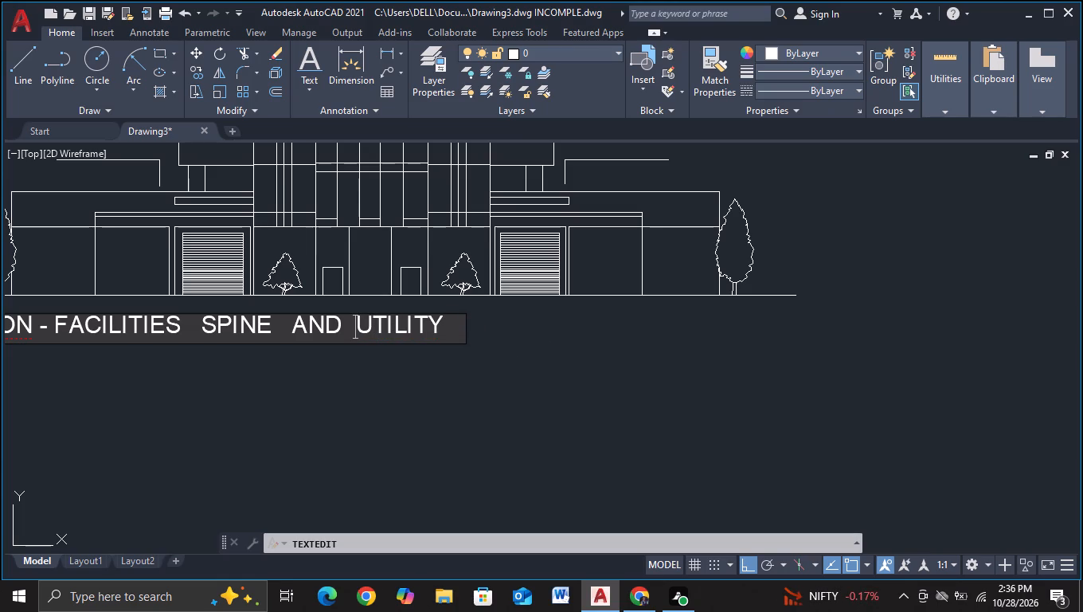
Append "CLUSTERS" after "UTILITY" in the rear elevation title, with extra spaces before and after it.
click(443, 332)
key(space)
key(space)
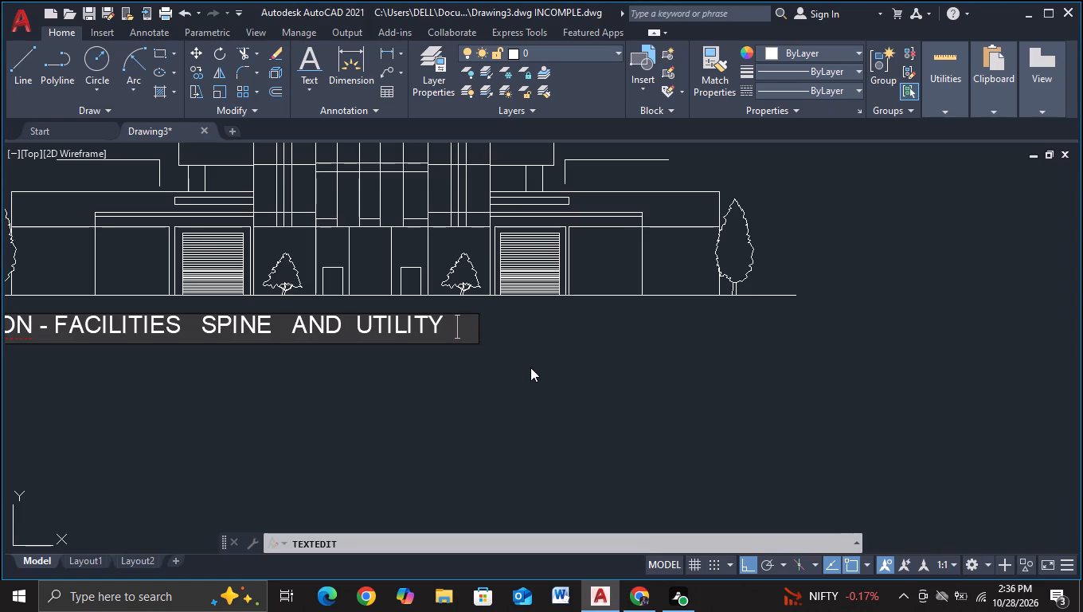
key(c)
text(LU)
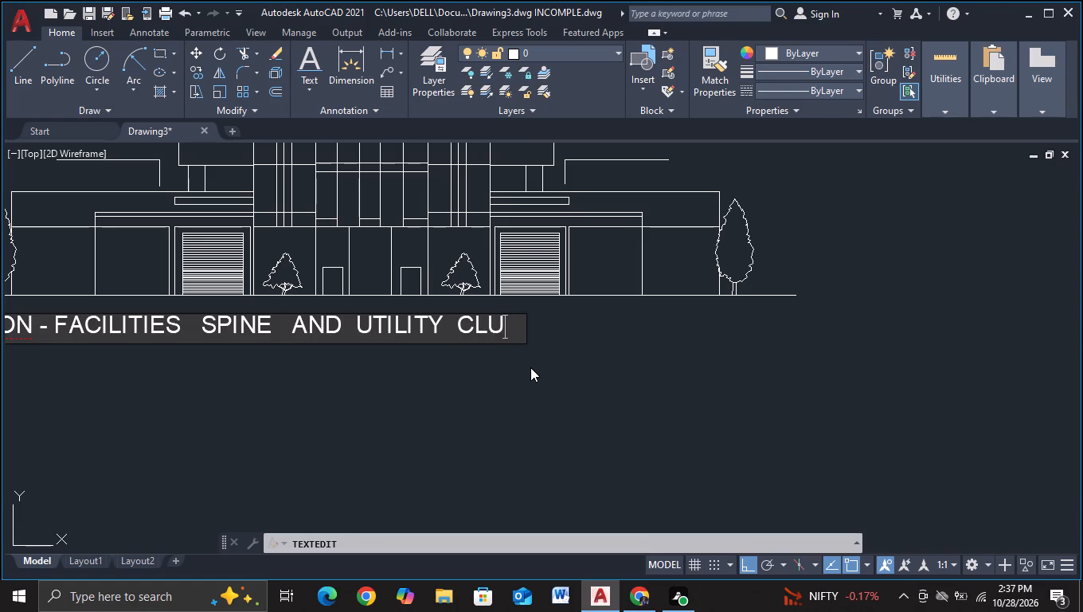
text(STERS)
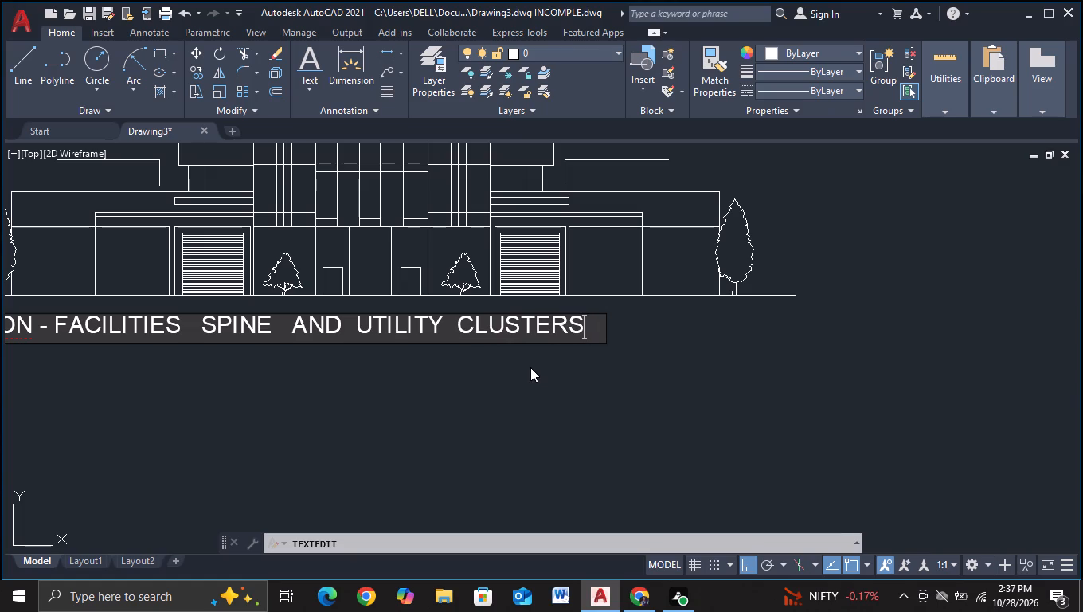
key(space)
key(space)
key(space)
Finish the rear elevation title with "(NEW CONCEPT)" and end the text edit.
key(shift+parenleft)
text(CO)
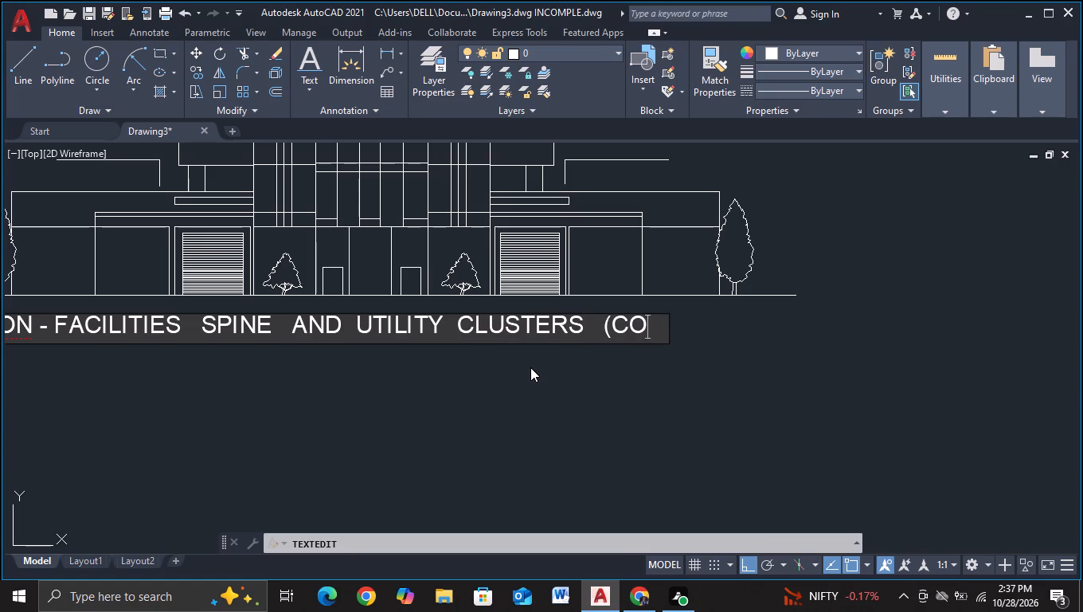
key(BackSpace)
key(BackSpace)
text(NEW CON)
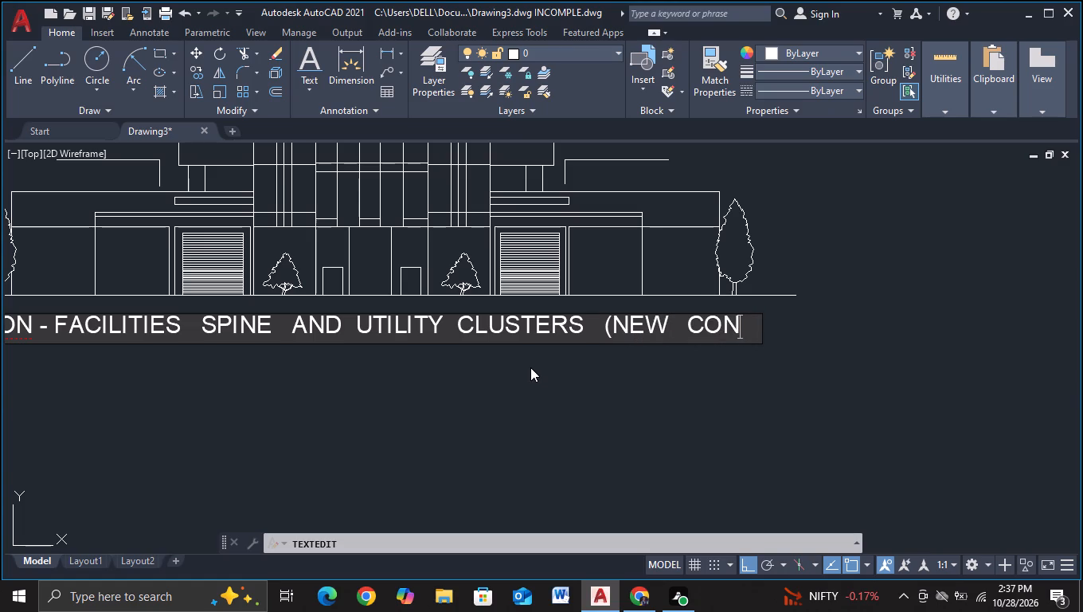
text(CEPT)
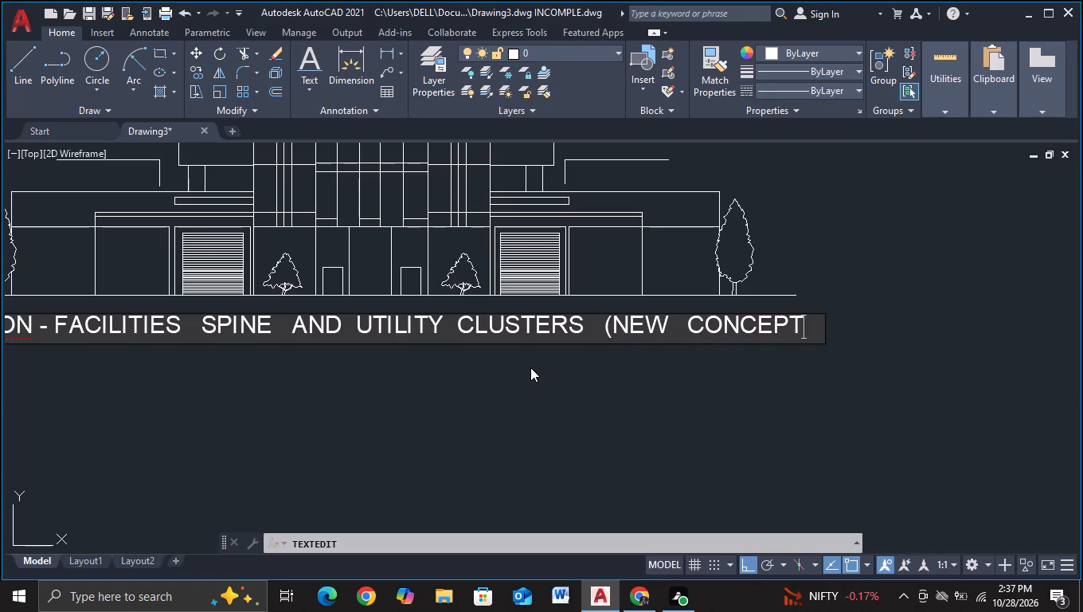
key(shift+parenright)
click(717, 393)
key(Escape)
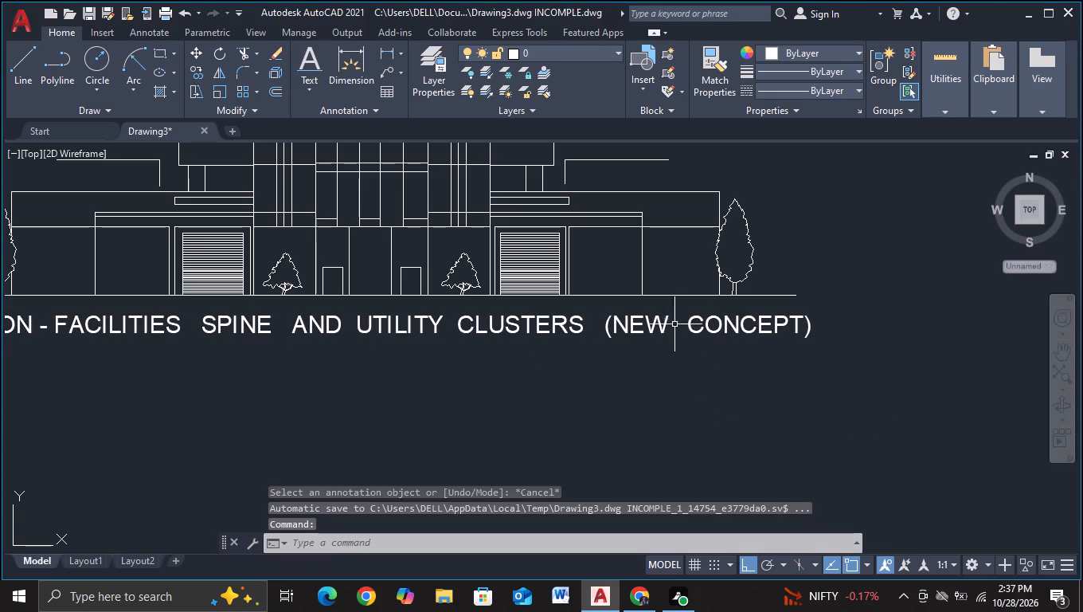
Move the rear elevation title horizontally to the right about 22.6 units to centre it beneath the building.
click(660, 329)
key(m)
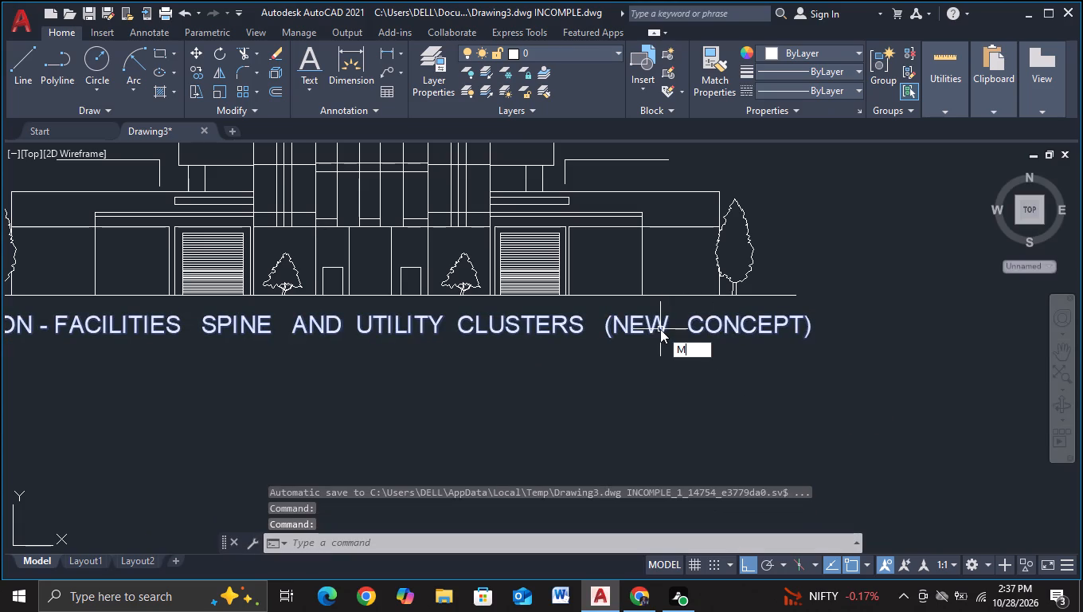
click(678, 363)
click(647, 383)
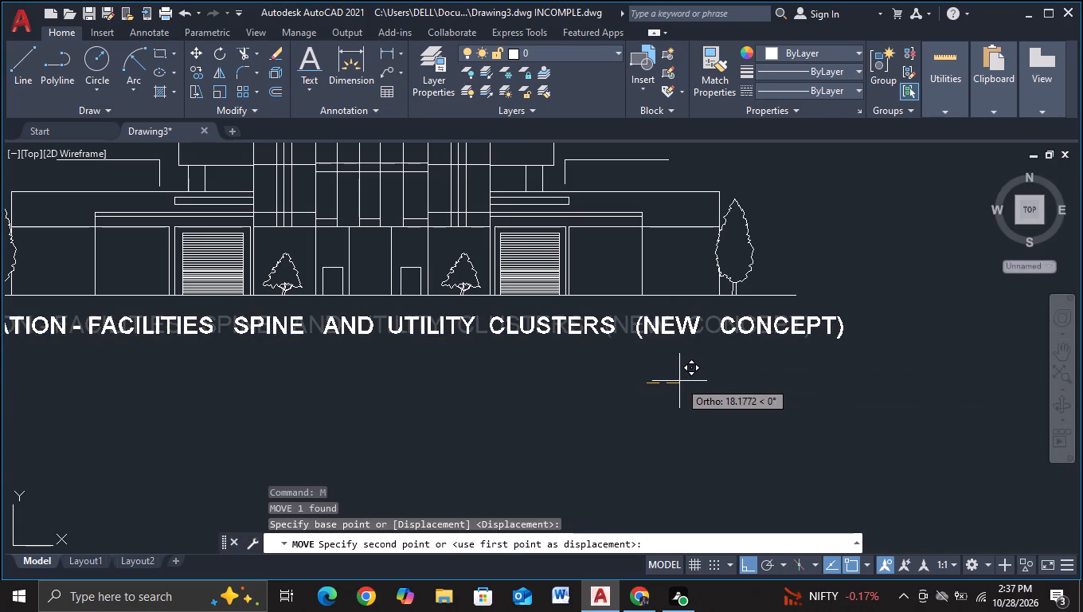
scroll(687, 372, down, 1)
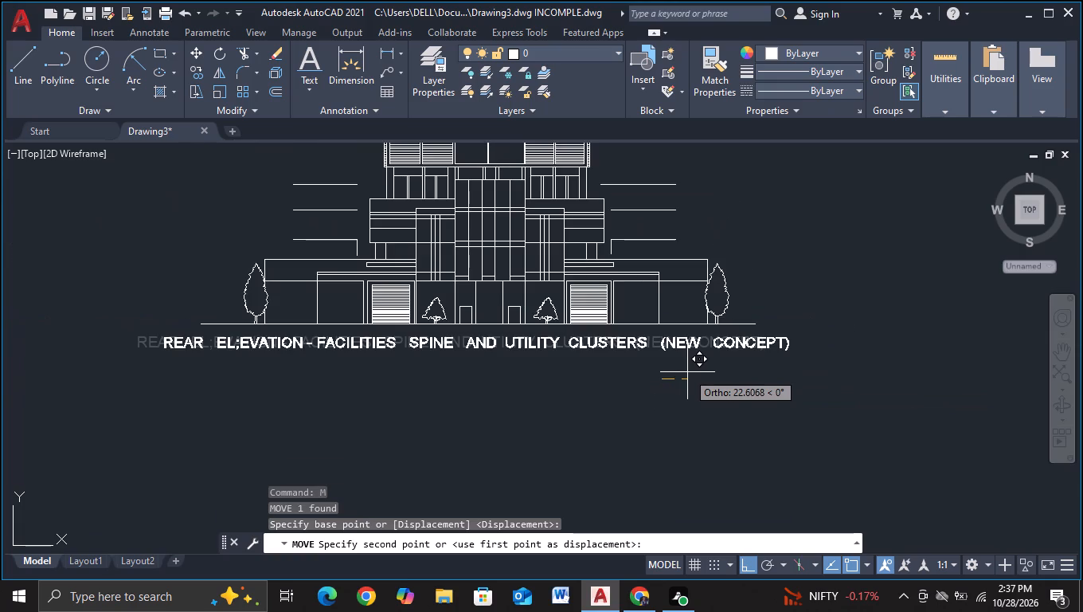
click(687, 372)
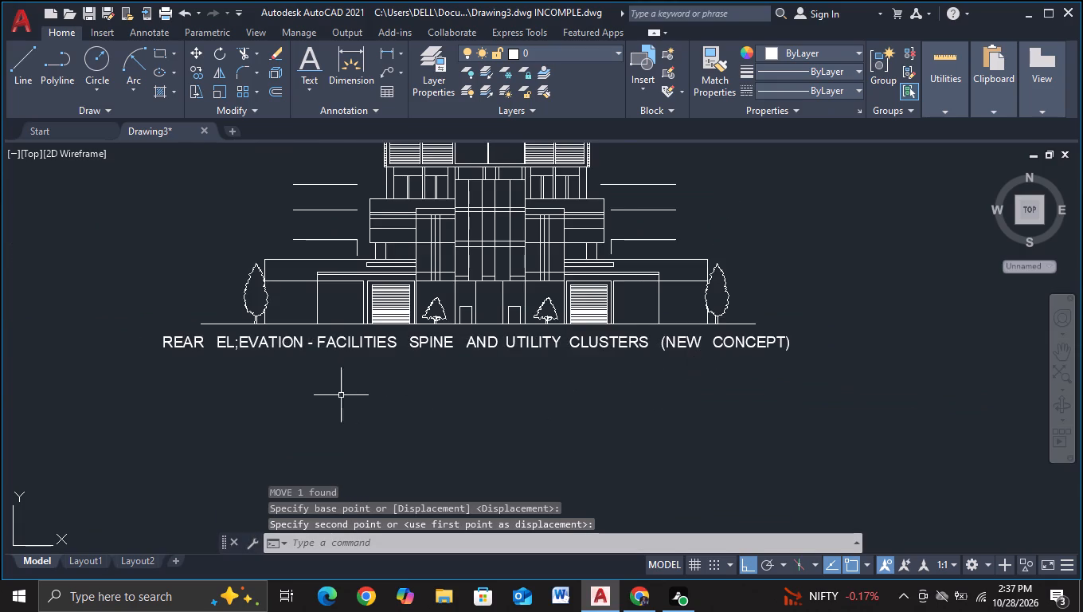
Correct "EL;EVATION" to "ELEVATION" in the rear elevation title.
scroll(337, 395, up, 1)
click(201, 312)
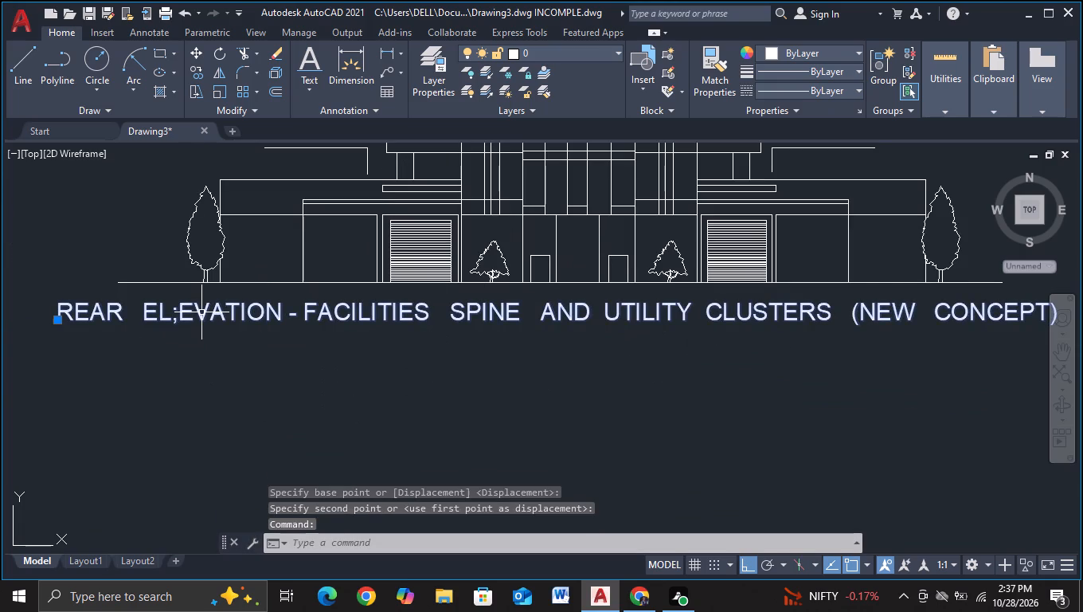
right_click(201, 312)
click(245, 209)
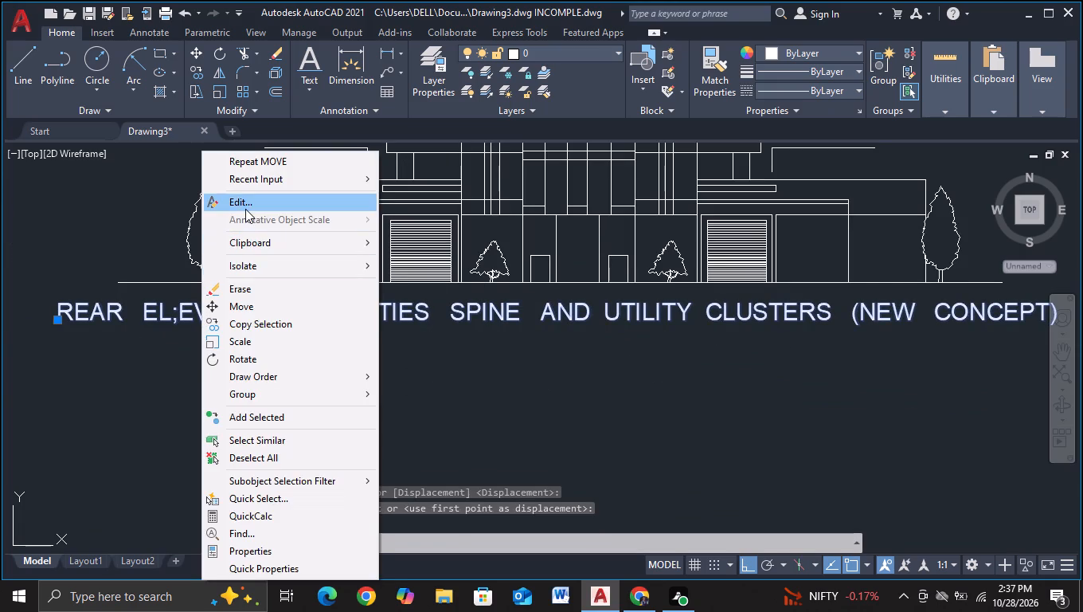
click(228, 308)
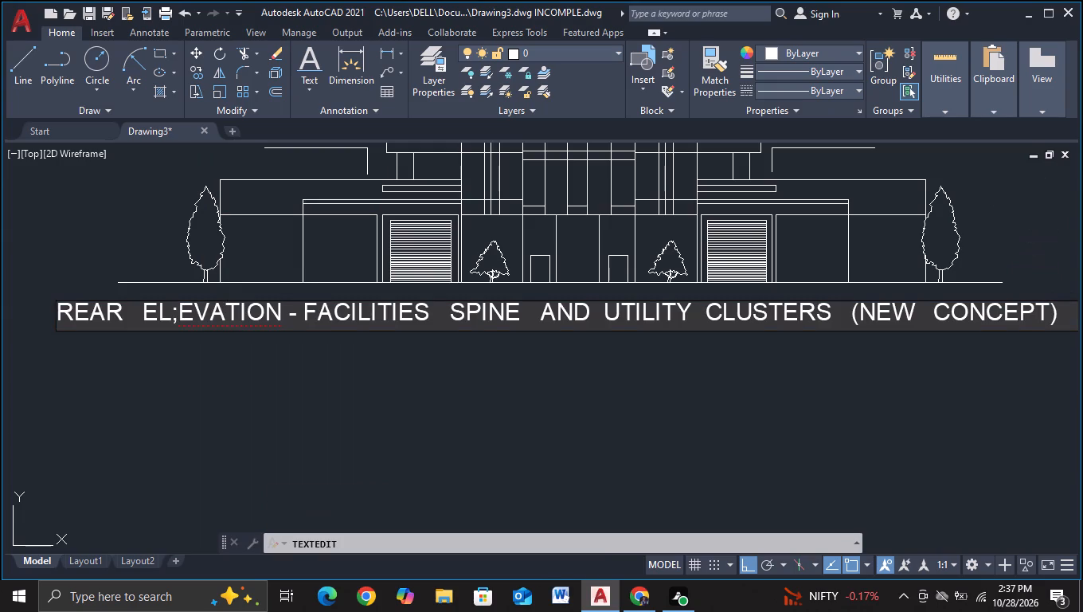
click(175, 313)
key(BackSpace)
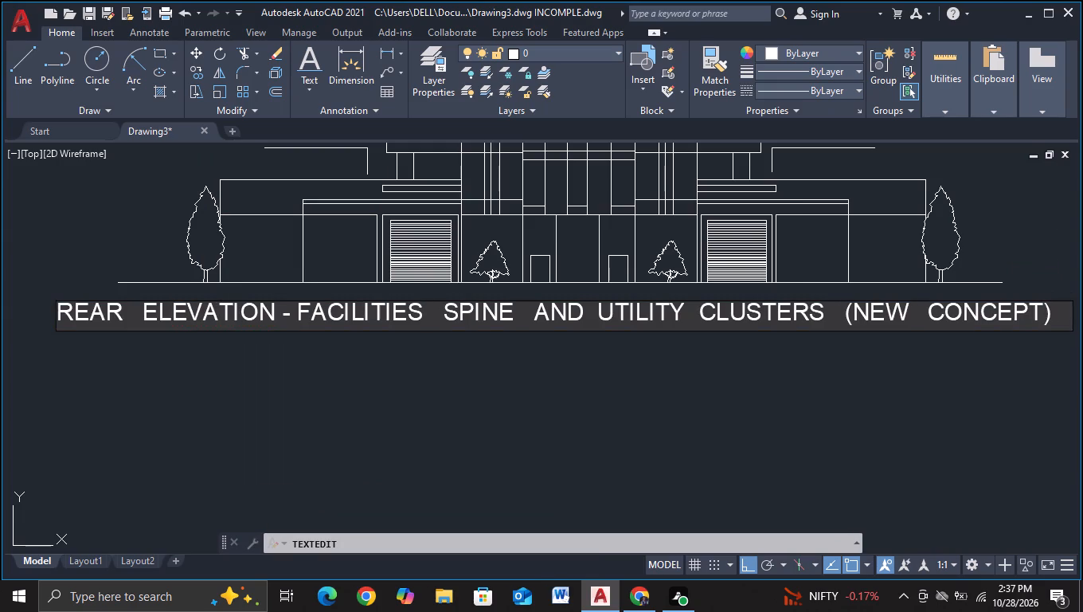
click(416, 402)
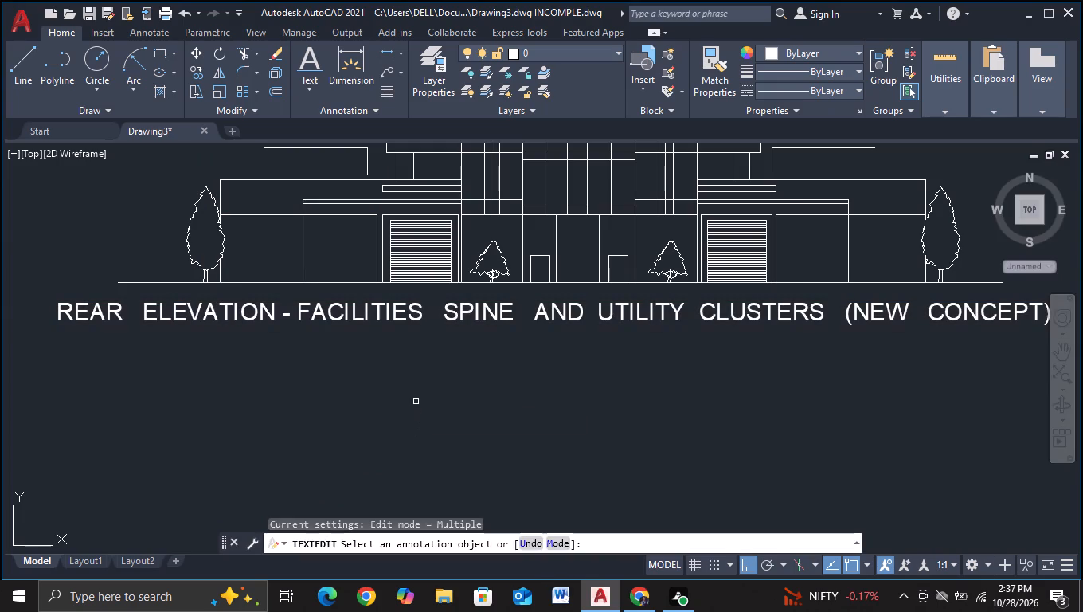
key(Escape)
Copy the front elevation's "STEPPED GREEN TERRACES (PODS)" label to the outer end of the rear elevation's top-left leader, with Ortho off.
scroll(416, 402, down, 1)
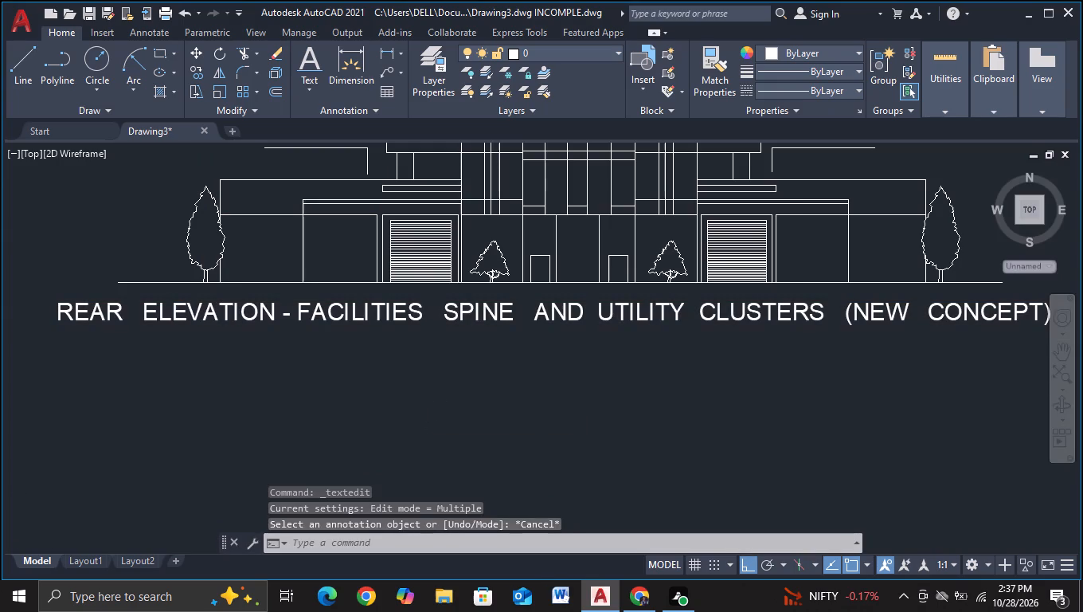
scroll(416, 402, down, 1)
middle_drag(416, 402, 327, 441)
middle_drag(246, 307, 299, 375)
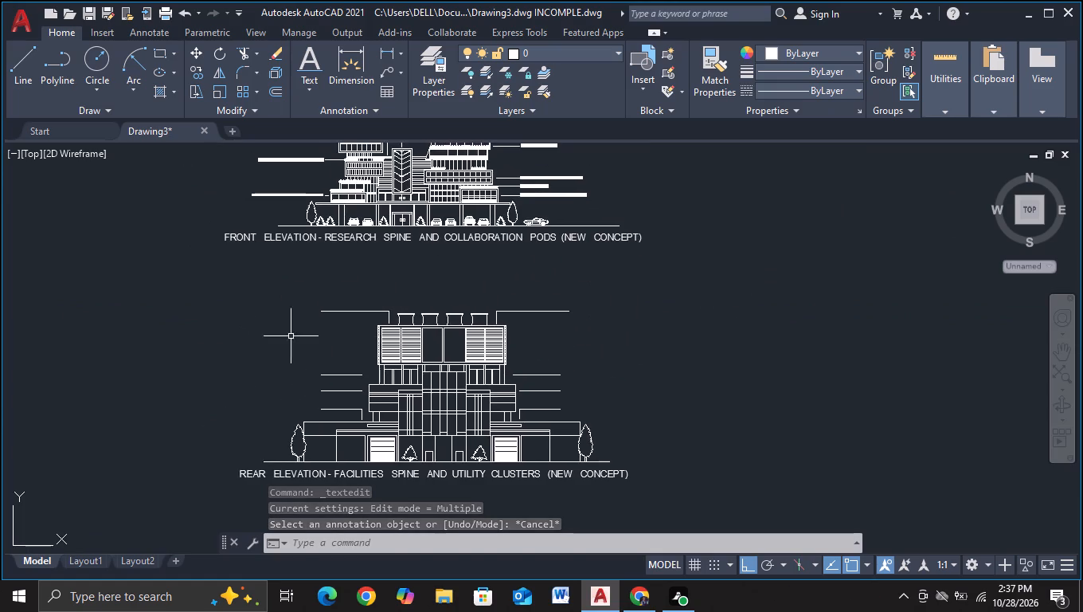
middle_drag(291, 336, 331, 416)
scroll(326, 300, up, 1)
scroll(333, 216, up, 2)
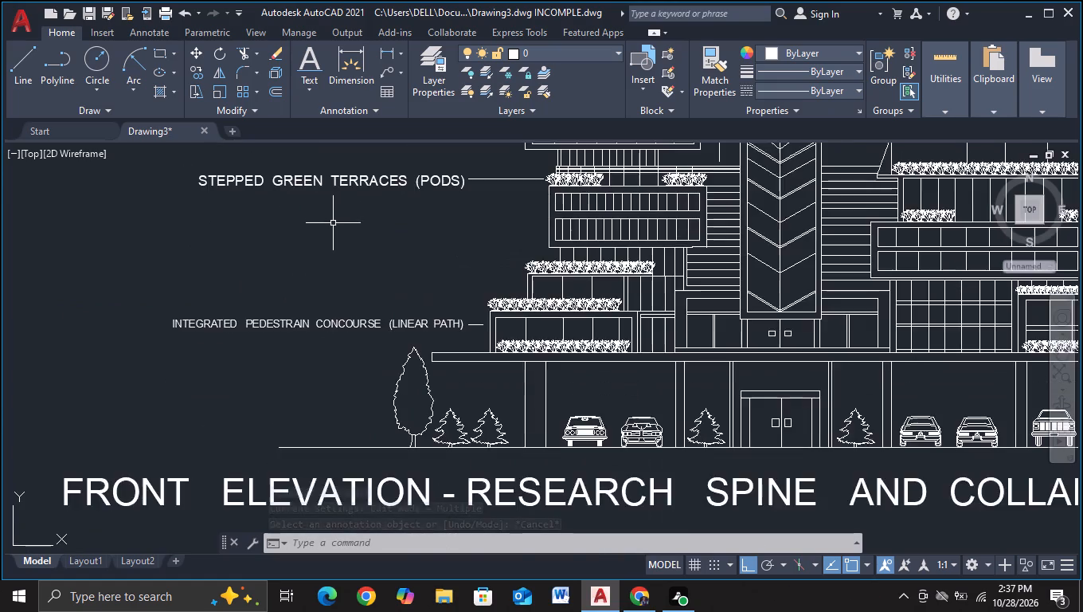
middle_drag(333, 223, 308, 358)
click(308, 316)
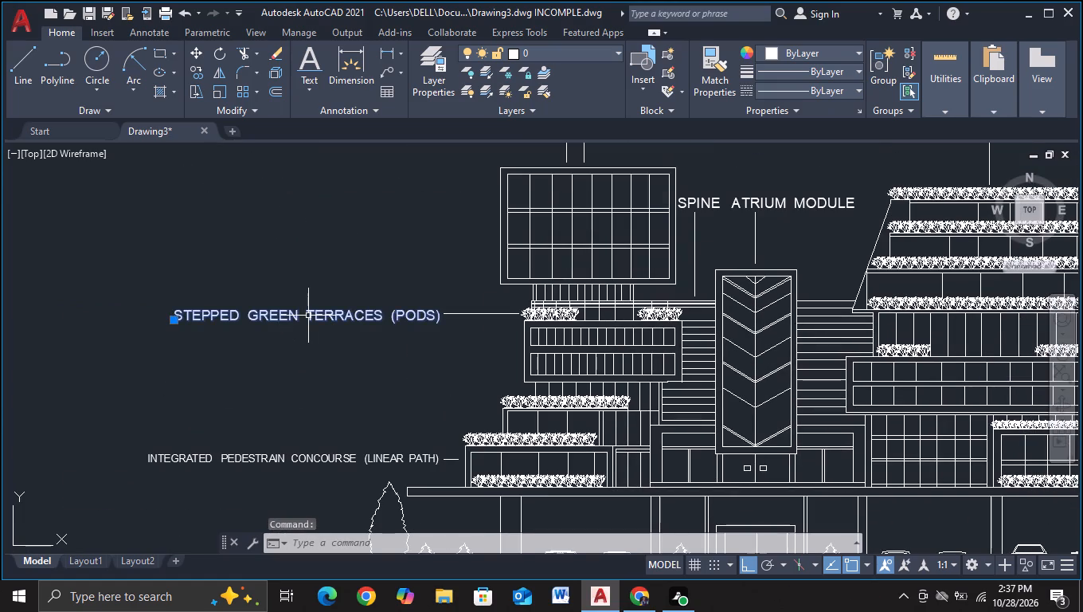
key(c)
double_click(359, 371)
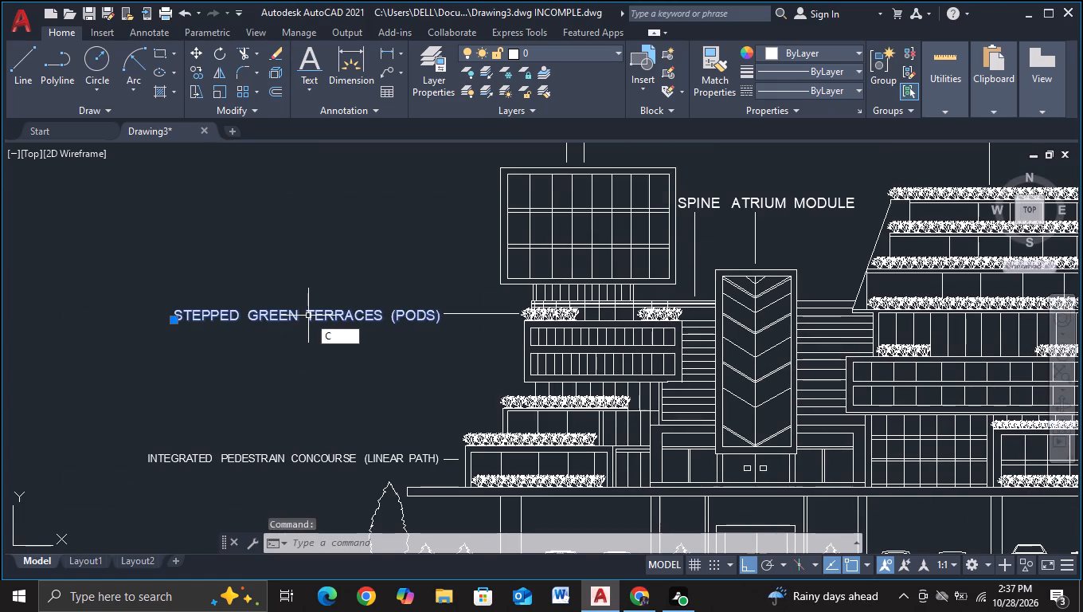
middle_drag(342, 453, 323, 369)
scroll(329, 364, down, 2)
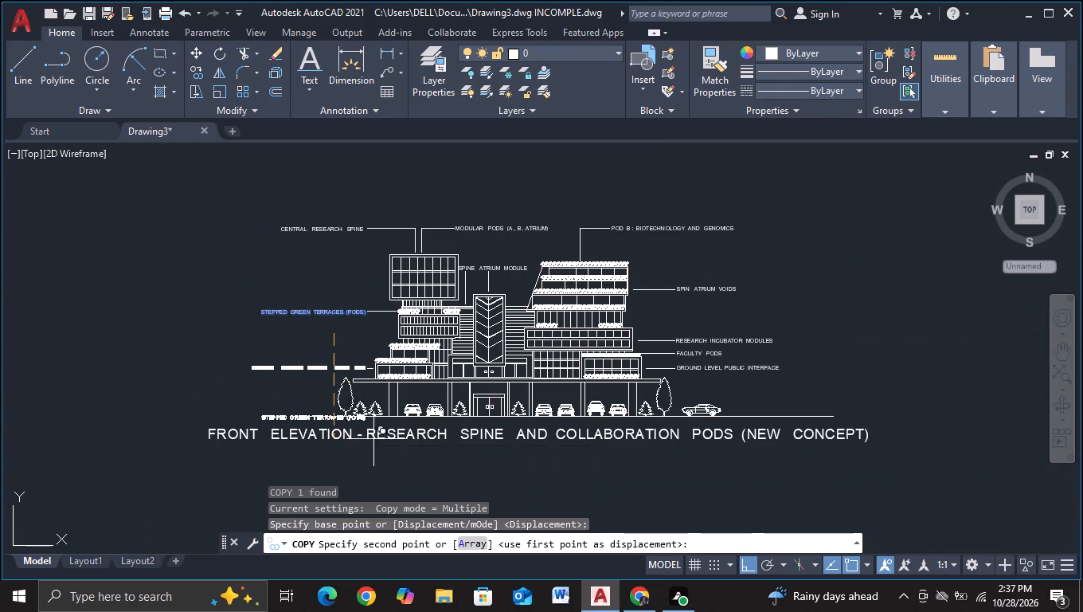
middle_drag(391, 466, 350, 263)
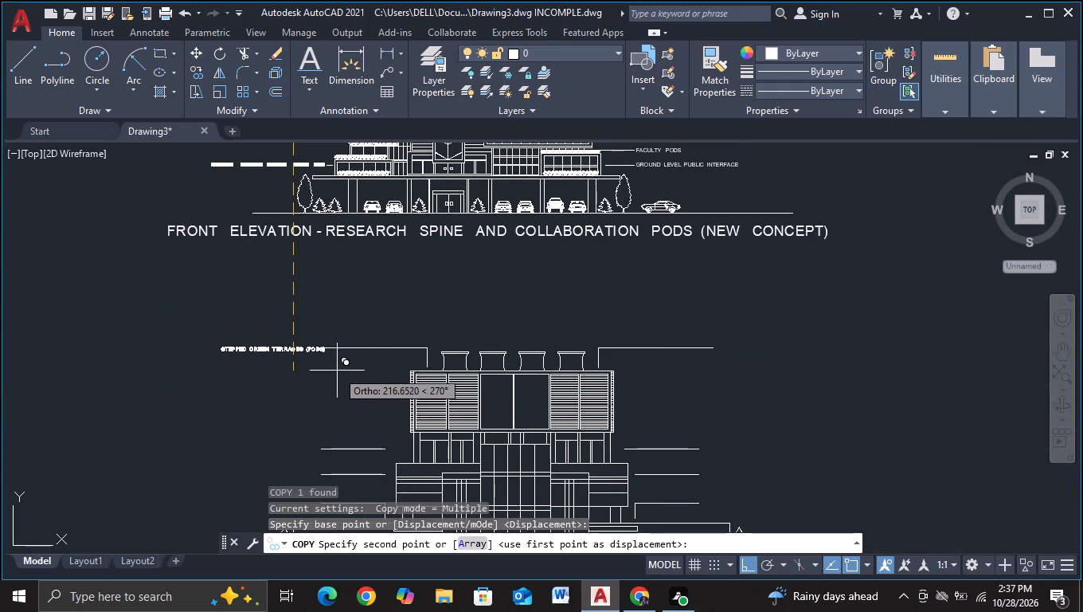
key(F8)
scroll(337, 371, up, 2)
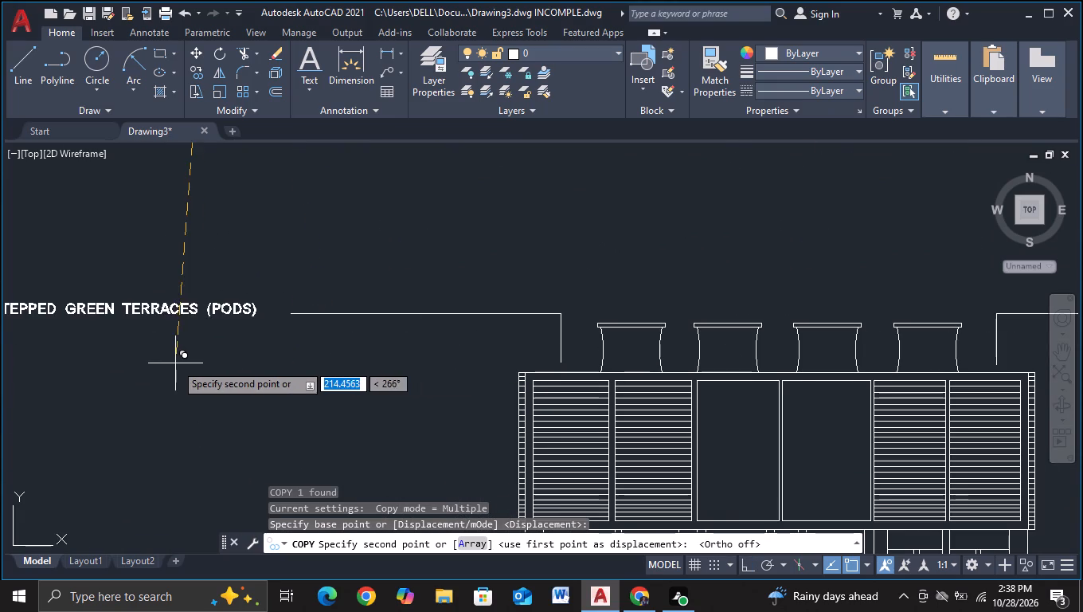
click(205, 369)
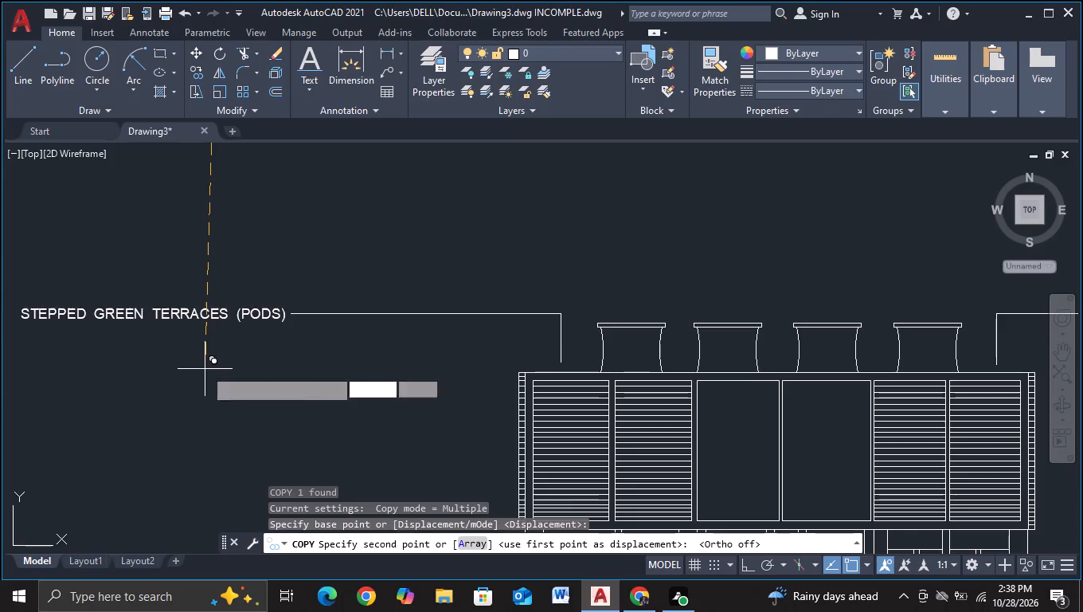
scroll(209, 390, down, 2)
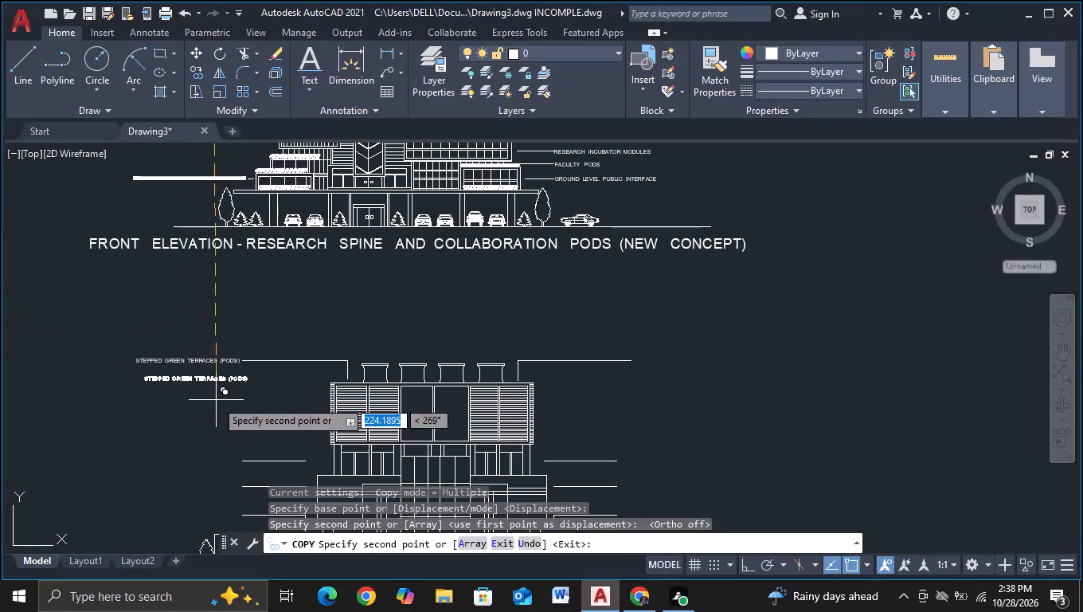
key(Escape)
Replace the copied label's text at the rear elevation's top-left leader with "FACILITIES AND LOGISTICS SPINE".
middle_drag(225, 412, 352, 363)
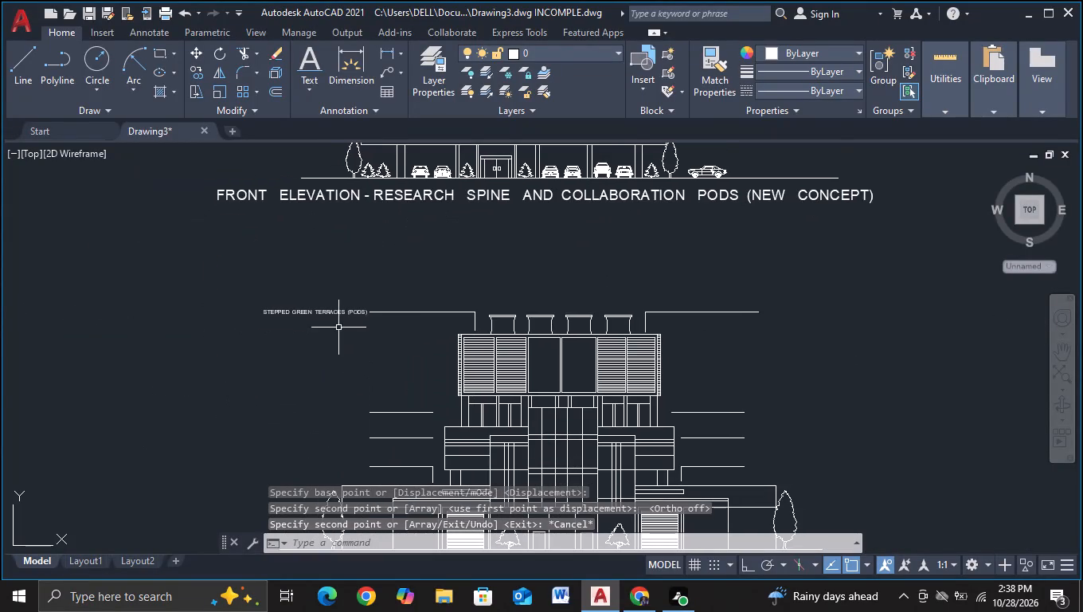
click(334, 310)
right_click(334, 310)
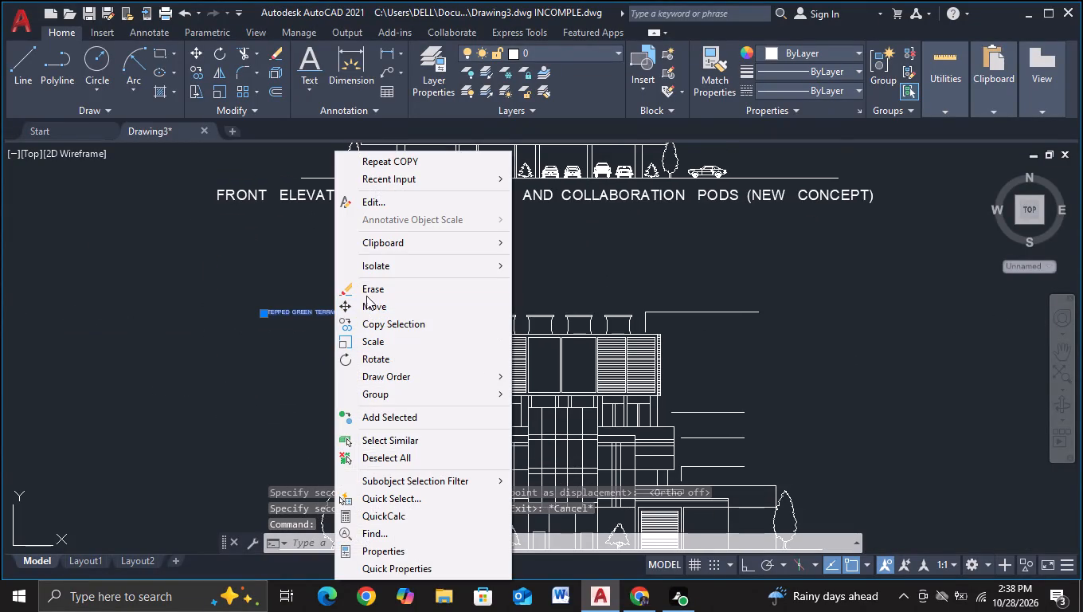
click(369, 208)
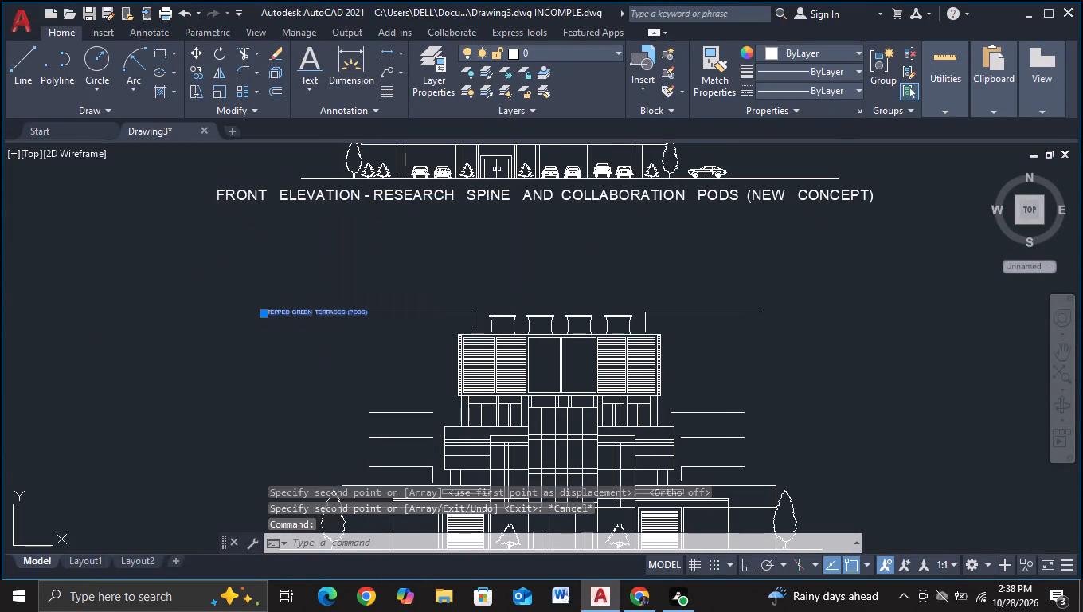
key(BackSpace)
key(BackSpace)
key(BackSpace)
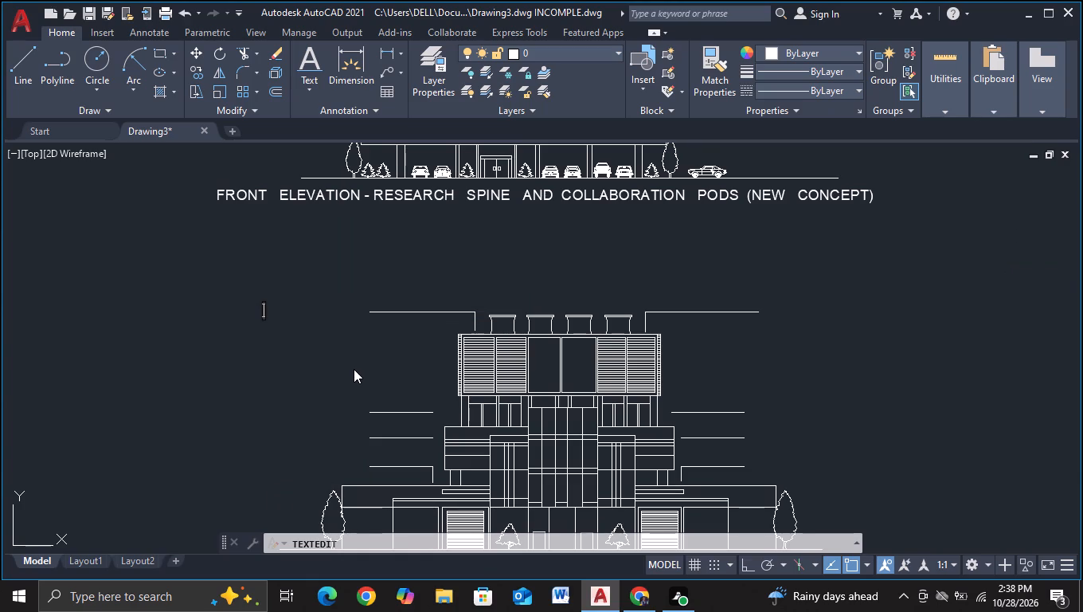
text(FACILIT)
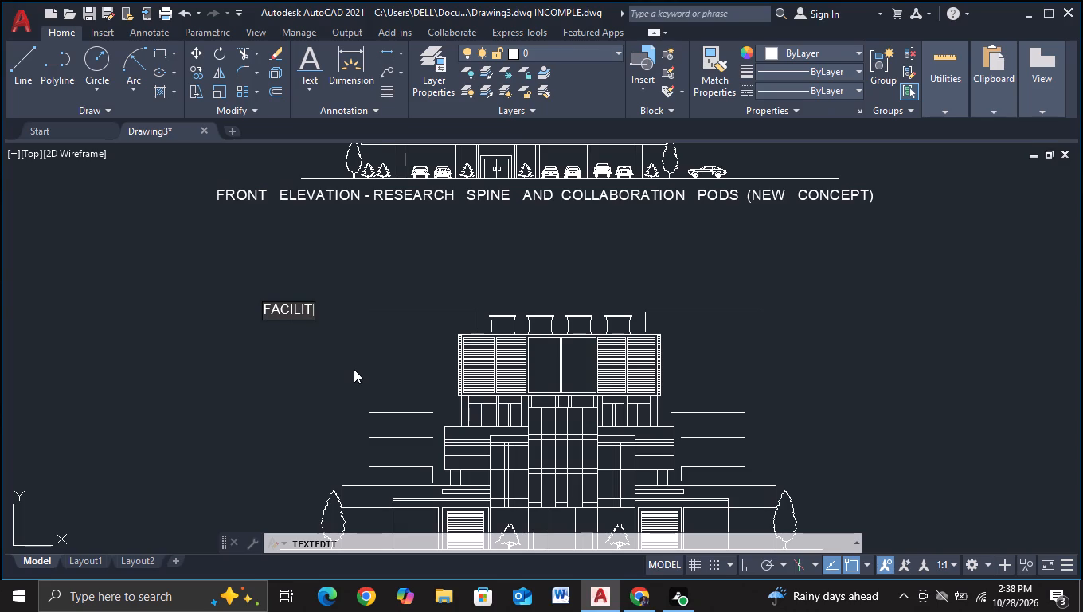
text(IES)
key(space)
key(space)
key(space)
key(a)
key(BackSpace)
key(BackSpace)
key(BackSpace)
key(BackSpace)
key(space)
key(space)
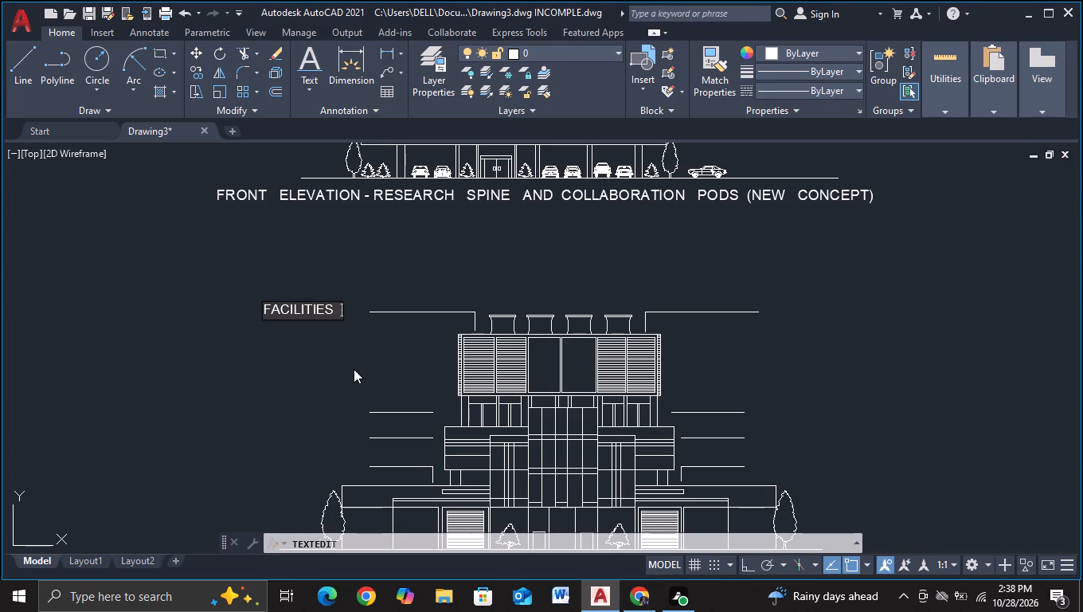
text(AND)
key(space)
key(space)
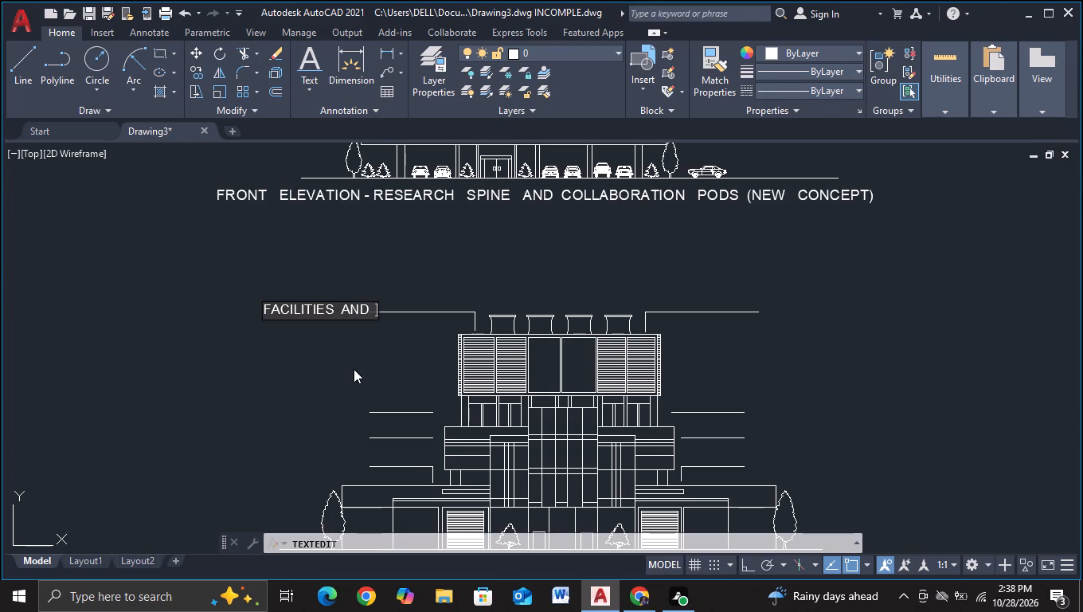
text(LOGIS)
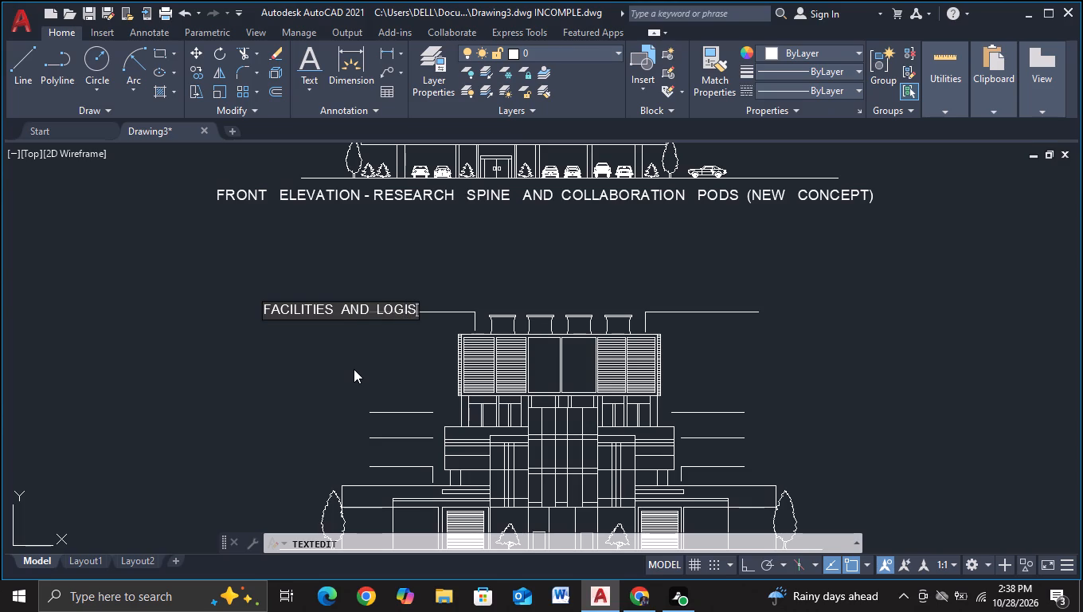
text(TI)
key(c)
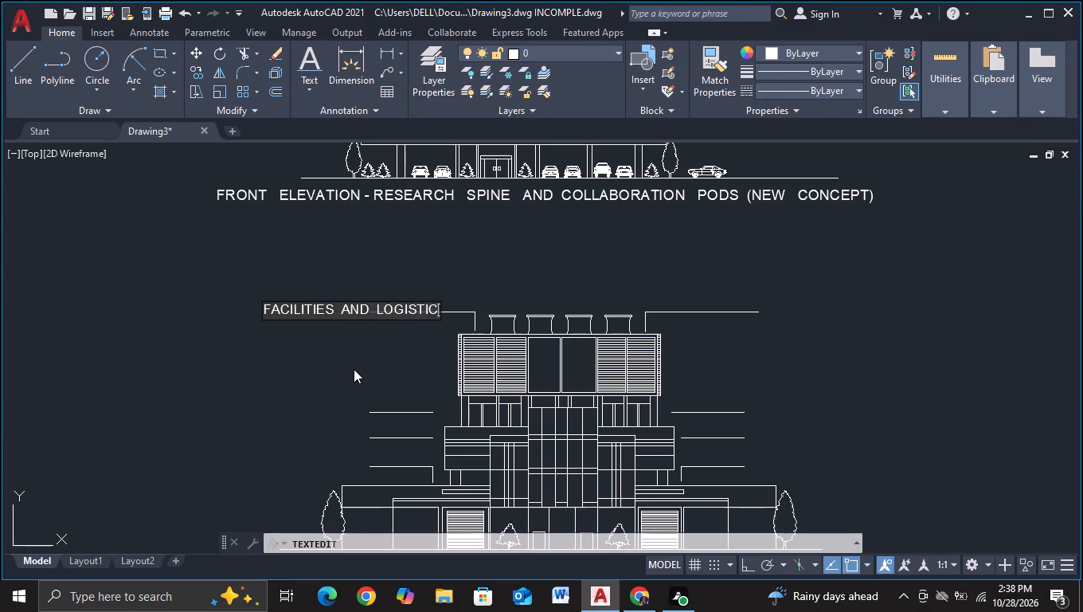
text(S SPINE)
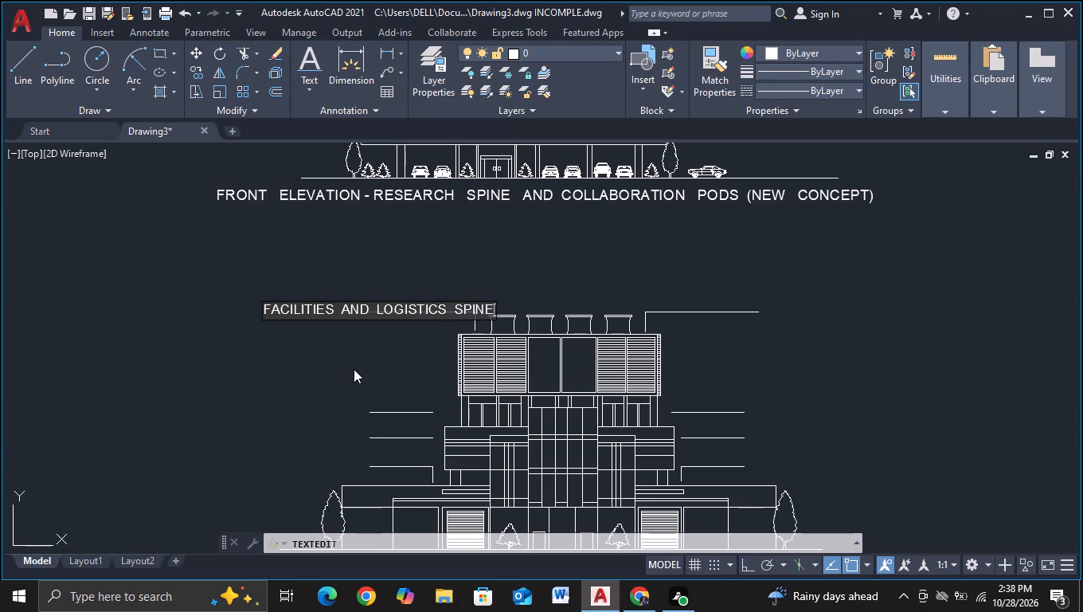
click(412, 379)
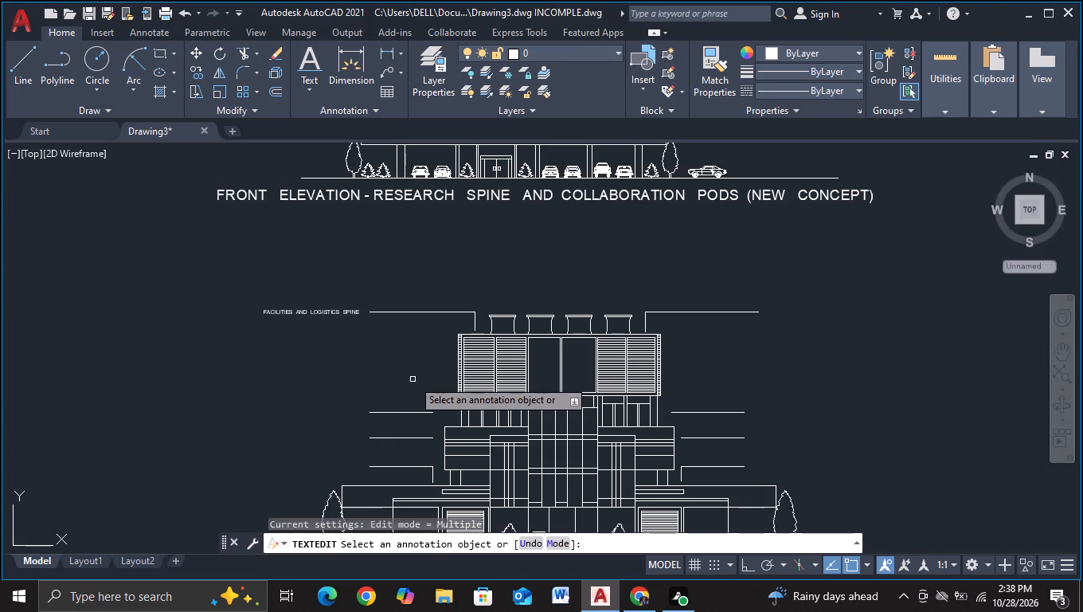
scroll(291, 387, up, 1)
key(Escape)
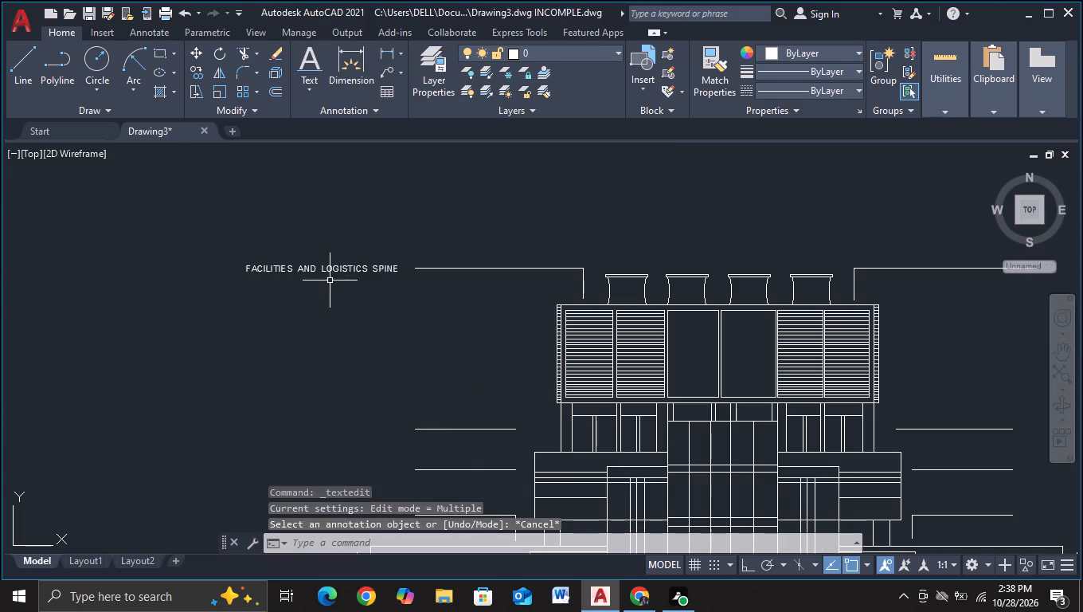
Copy the "FACILITIES AND LOGISTICS SPINE" label straight down to the three lower left leaders, with Ortho on and Osnap off for the last copy.
click(330, 273)
key(c)
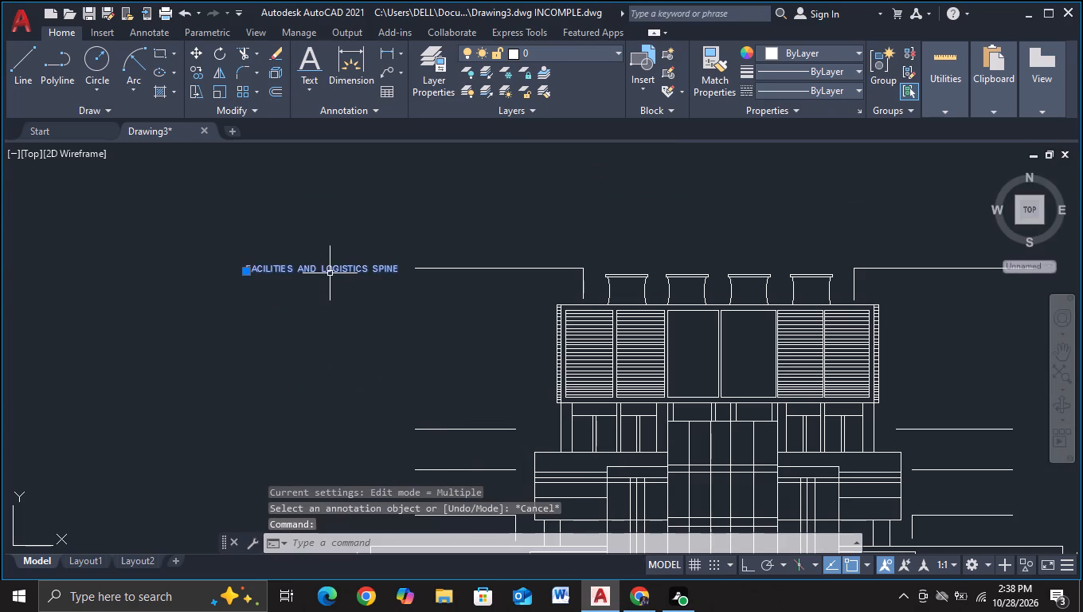
double_click(437, 326)
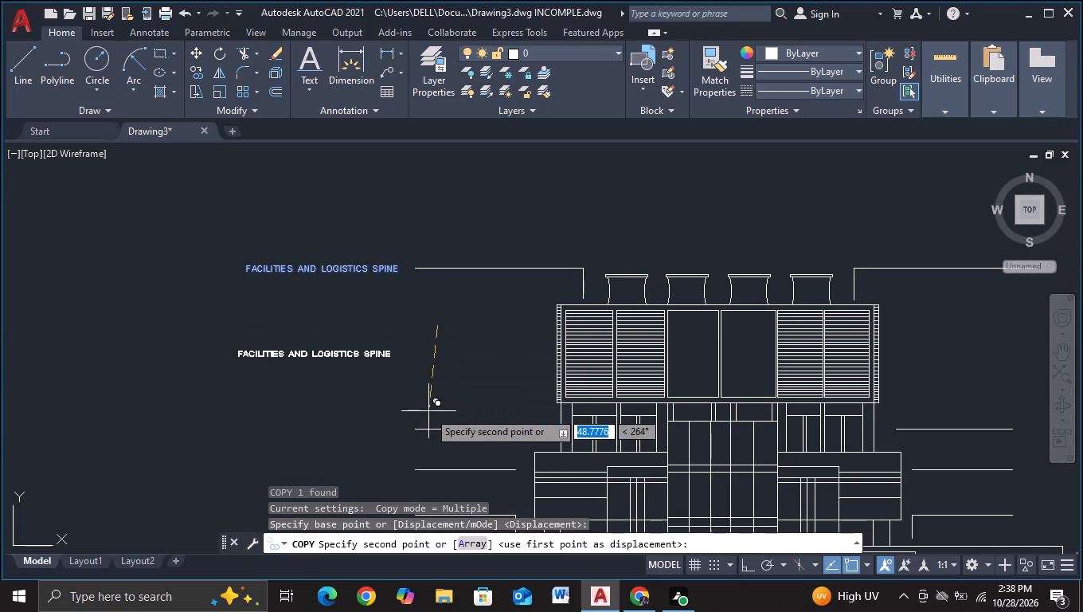
key(F8)
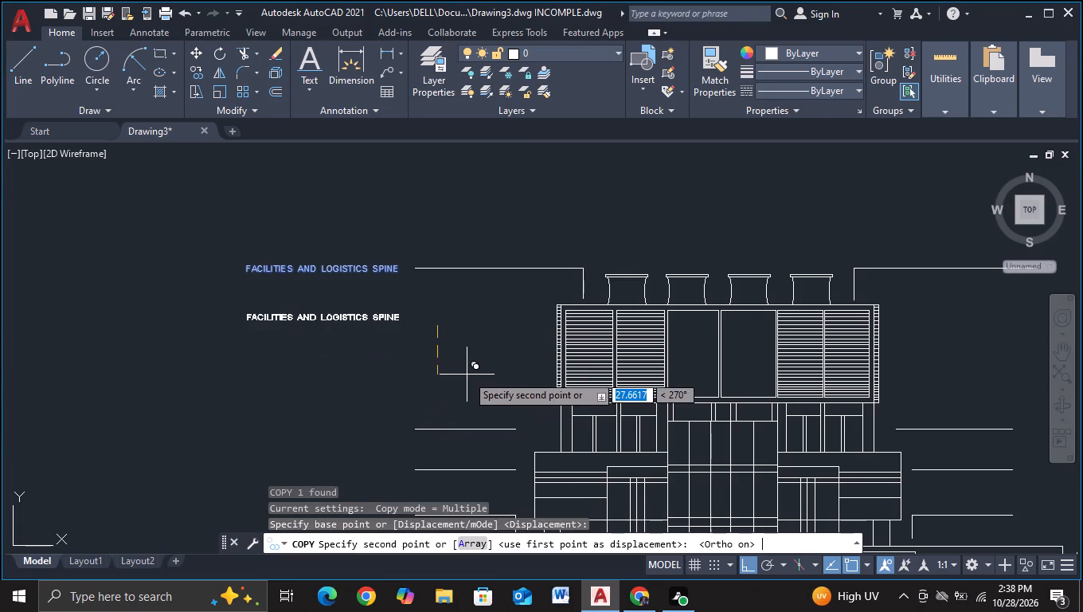
middle_drag(467, 375, 456, 183)
middle_drag(459, 365, 458, 361)
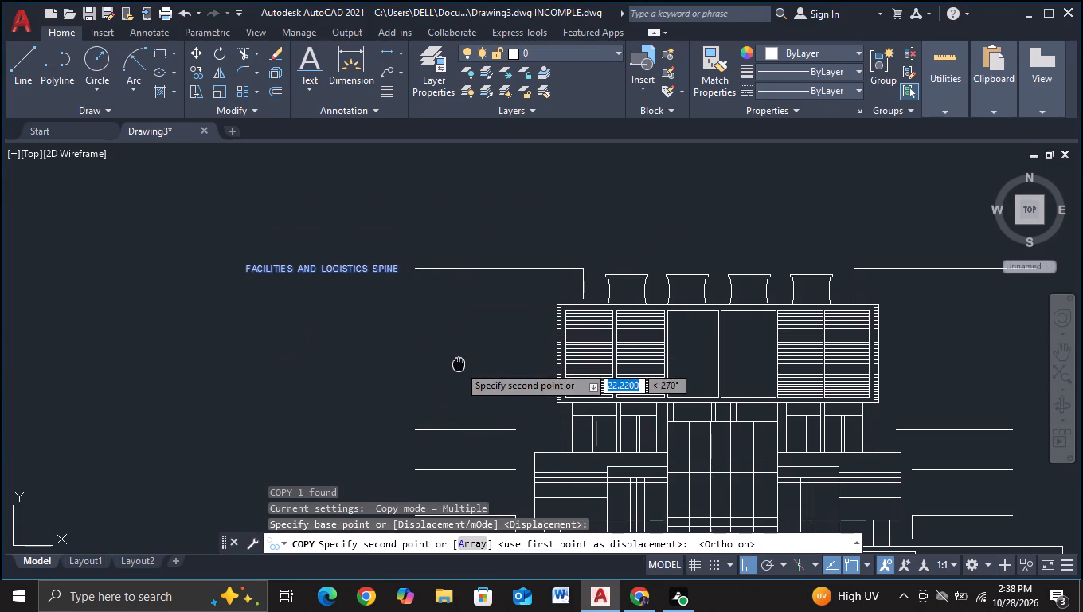
middle_drag(458, 361, 455, 246)
scroll(450, 347, up, 2)
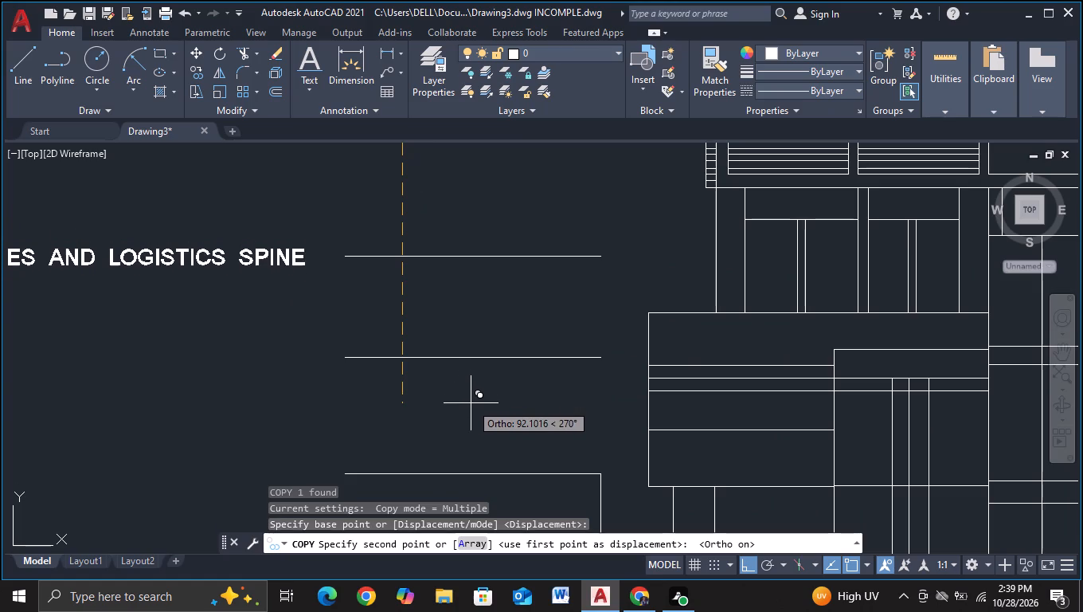
click(471, 403)
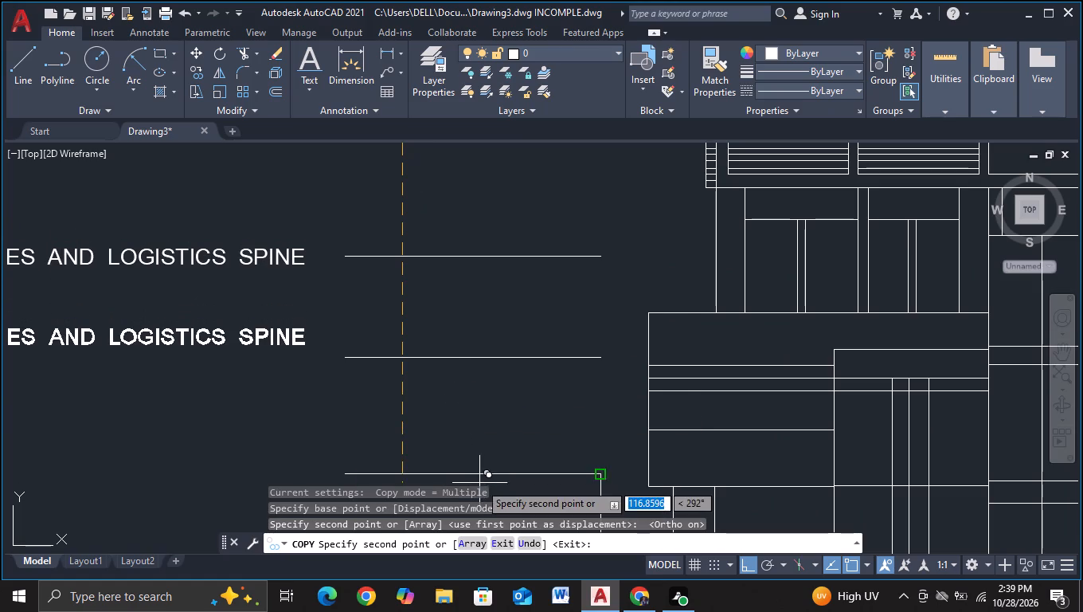
middle_drag(479, 447, 459, 284)
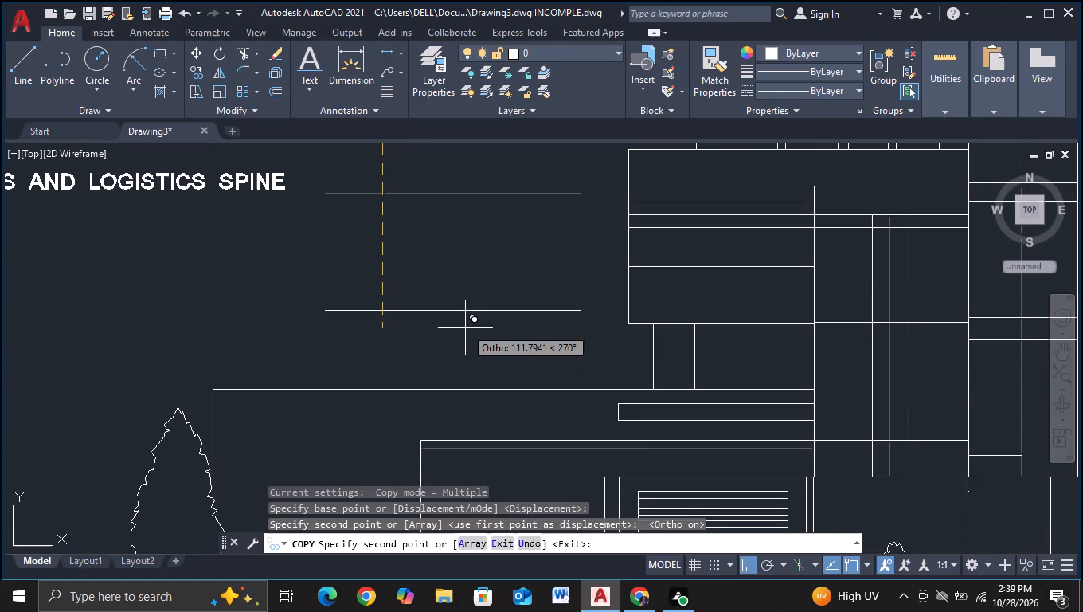
click(494, 340)
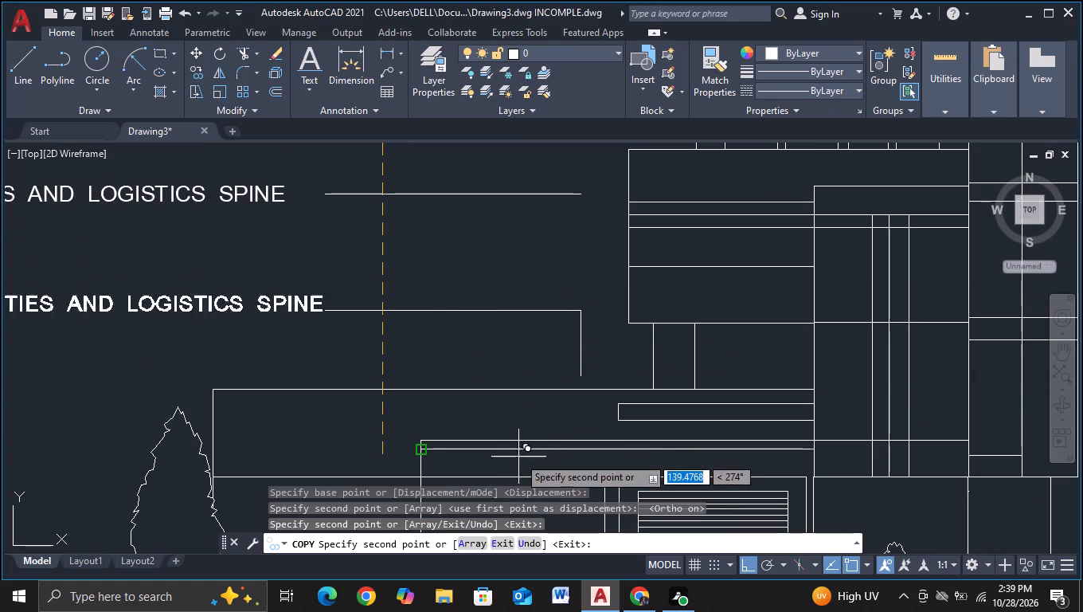
middle_drag(524, 432, 507, 320)
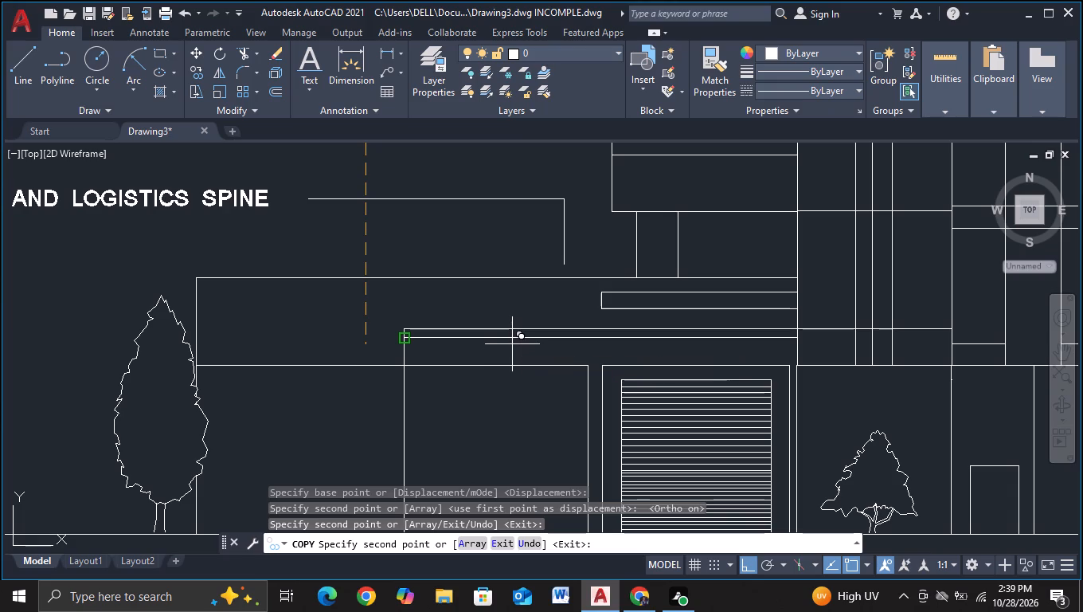
key(F3)
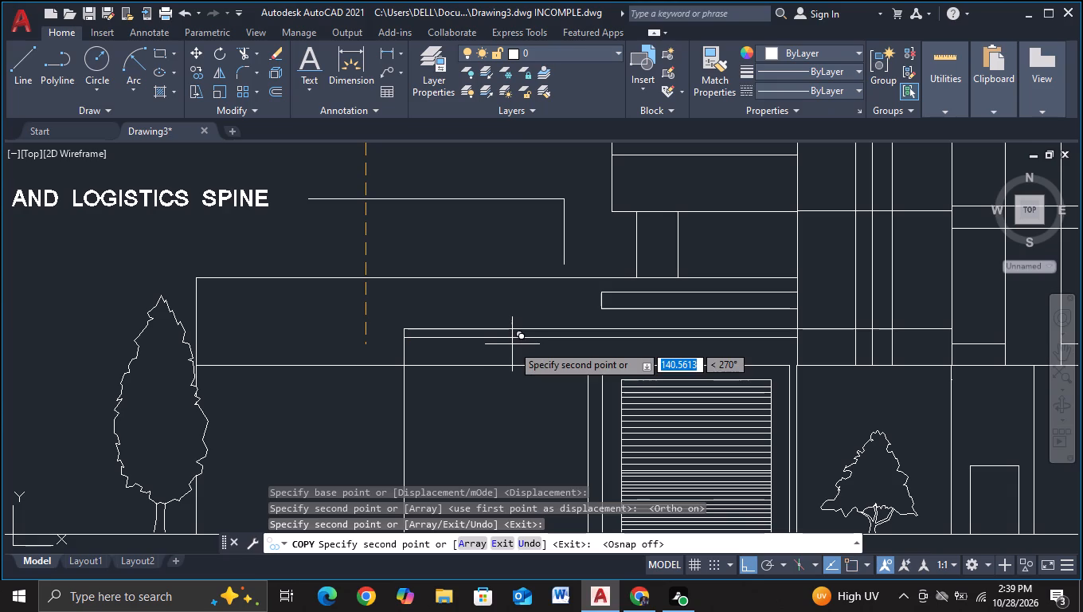
click(512, 344)
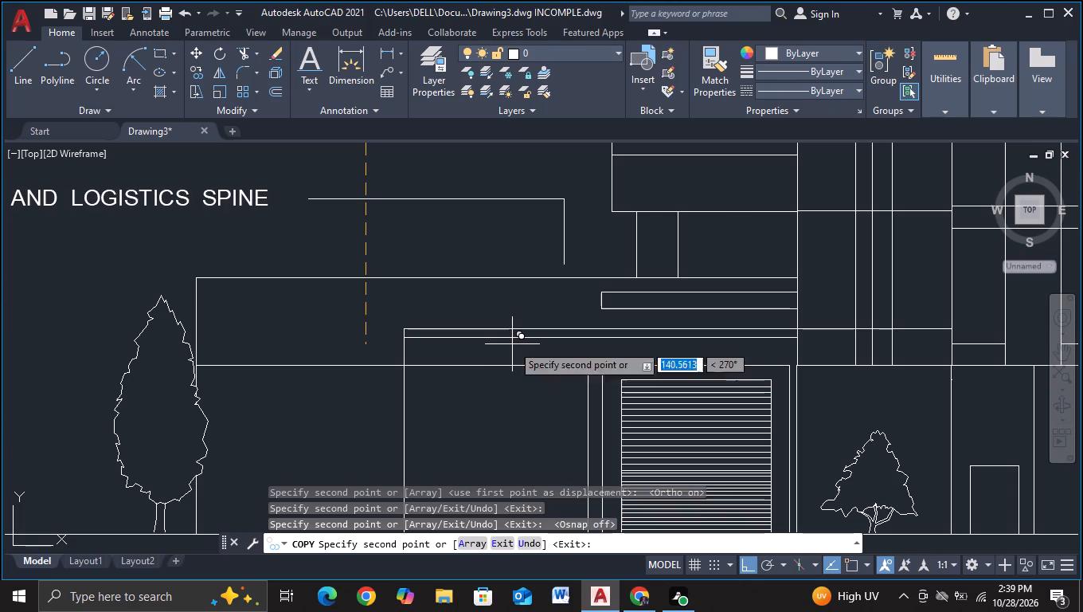
key(Escape)
Copy the lowest left "FACILITIES AND LOGISTICS SPINE" label to the outer end of the rear elevation's top-right leader, with Ortho off.
scroll(512, 344, down, 2)
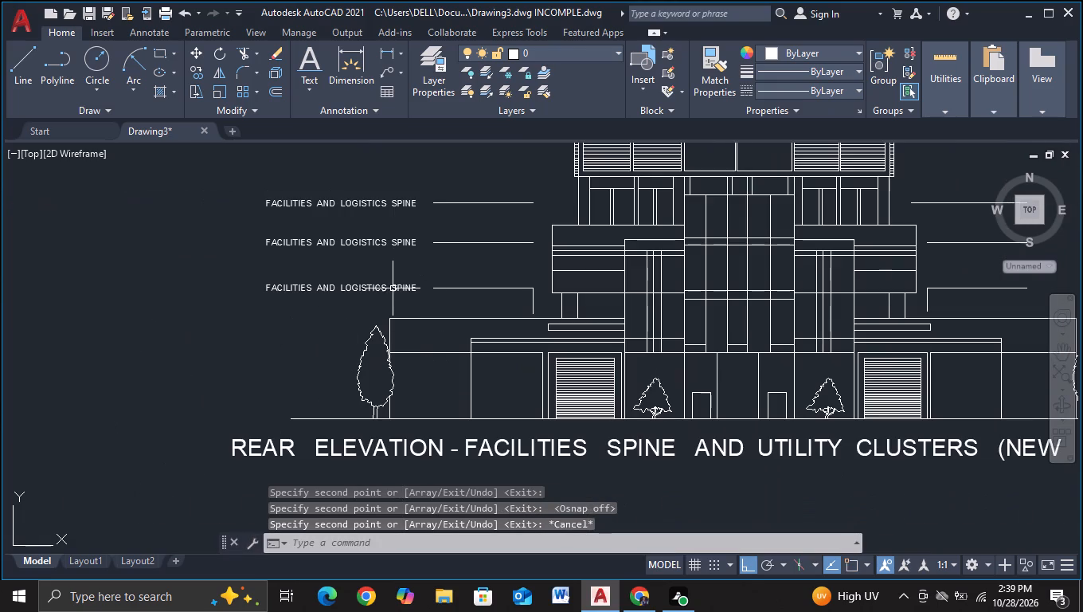
click(392, 291)
key(c)
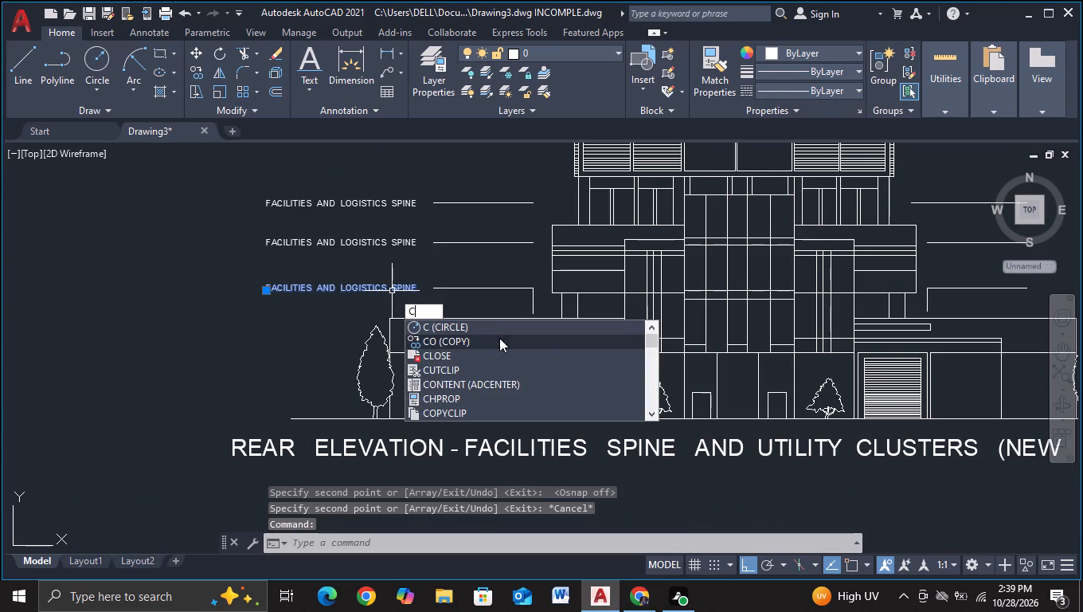
click(495, 346)
click(438, 300)
middle_drag(667, 253, 431, 308)
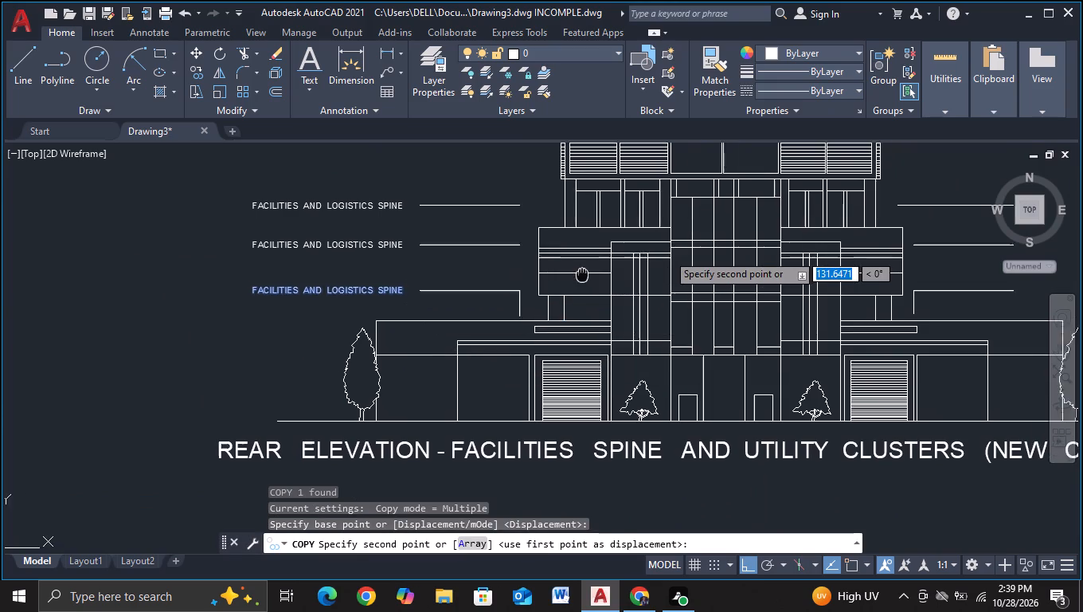
middle_drag(431, 308, 0, 461)
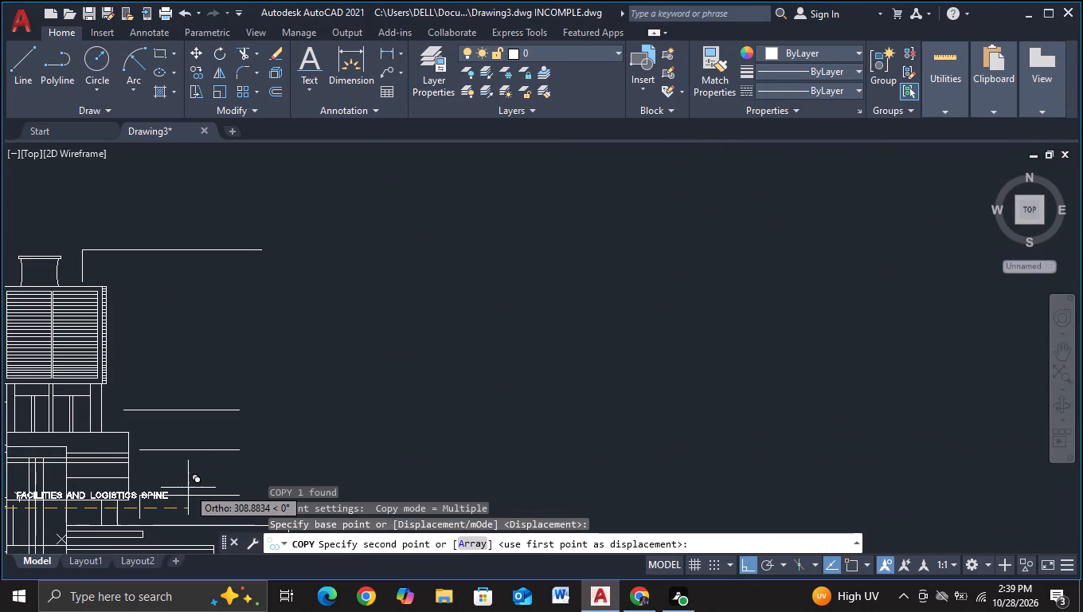
key(F8)
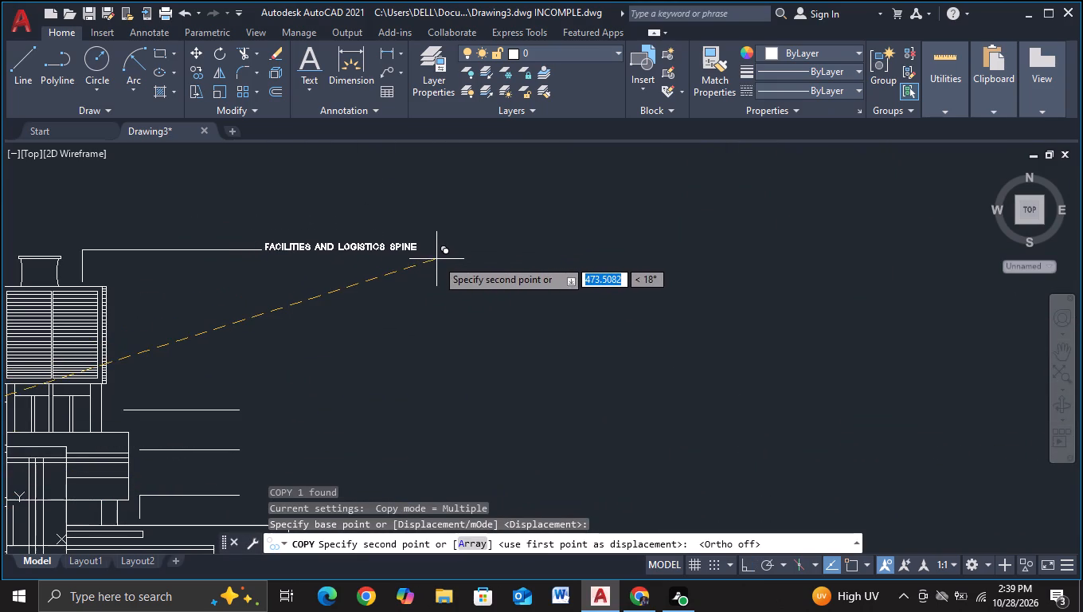
scroll(438, 264, up, 1)
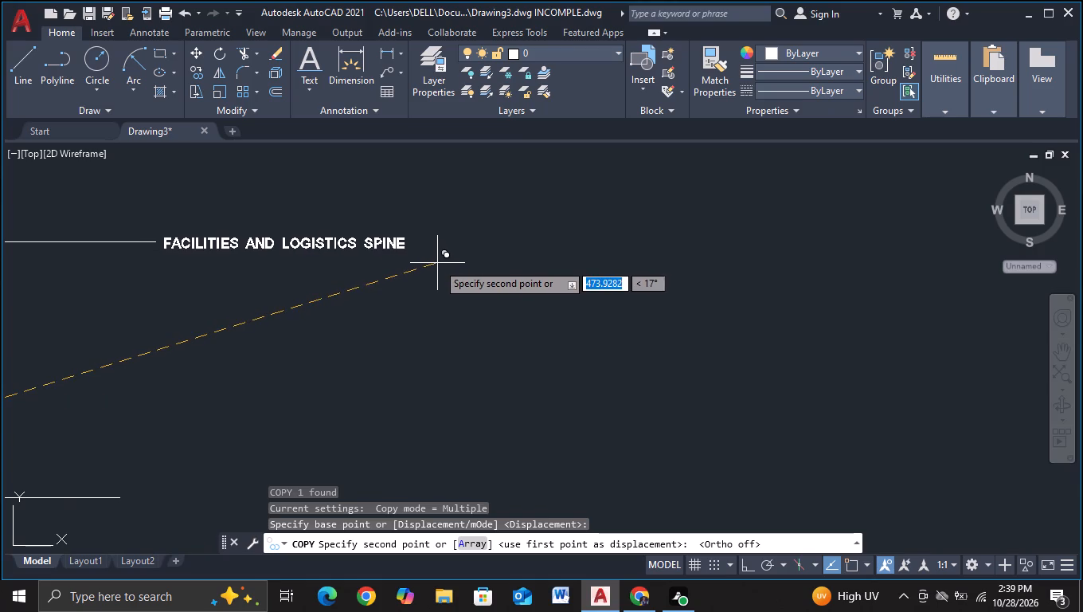
click(437, 263)
key(Escape)
Copy the rear elevation's top-right "FACILITIES AND LOGISTICS SPINE" label down to the outer ends of the three lower right leaders, with Ortho off.
click(315, 243)
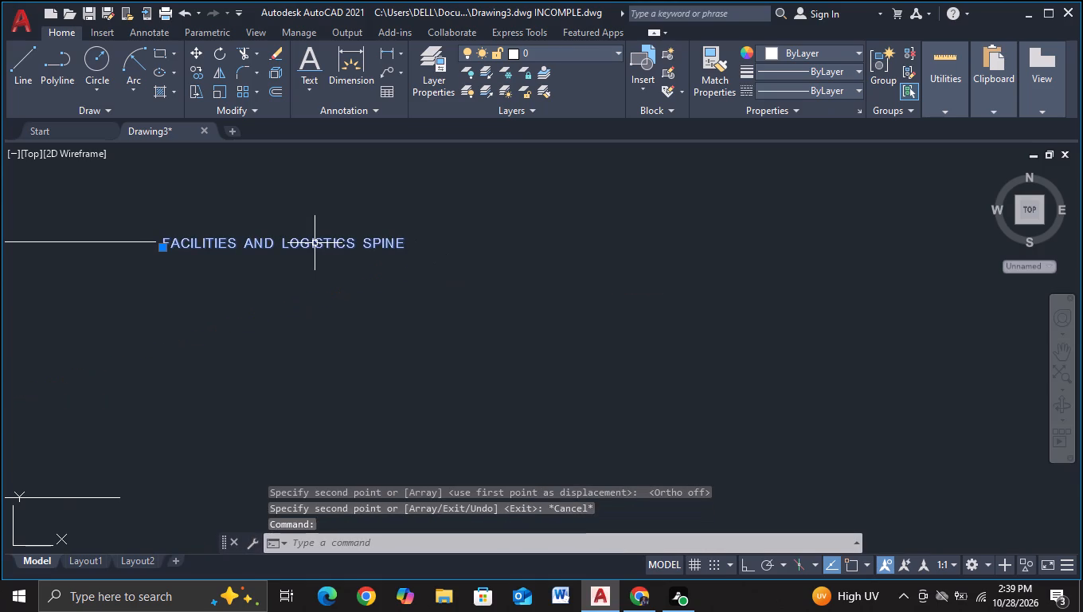
key(F8)
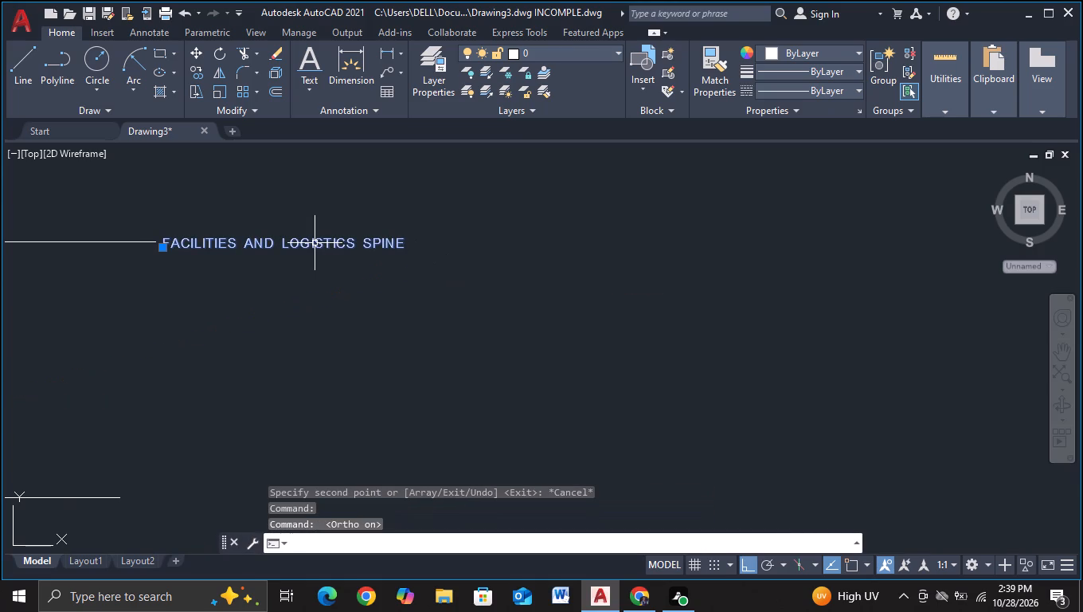
key(c)
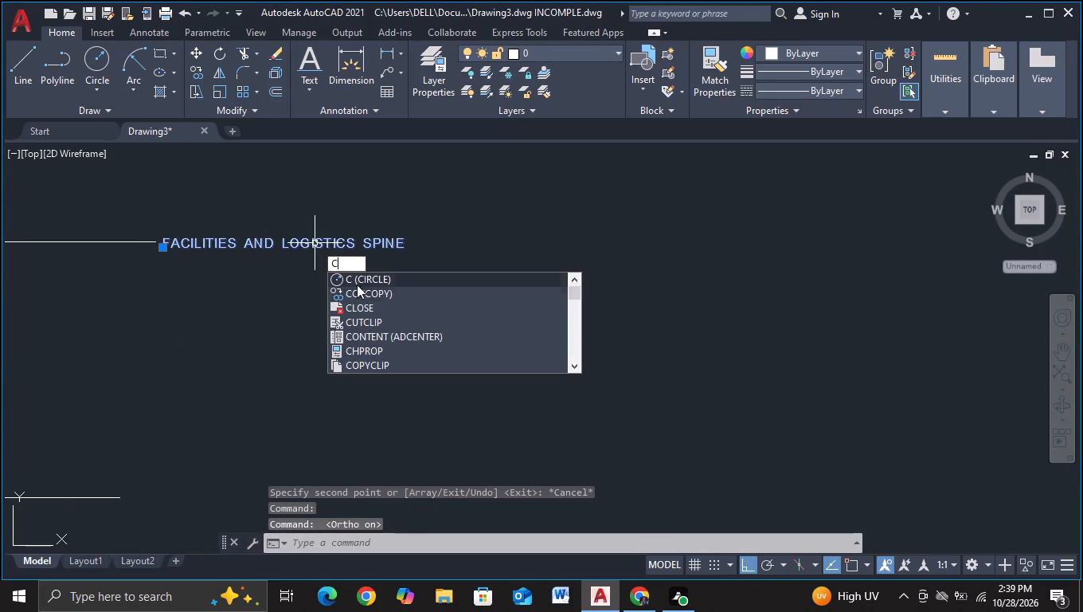
double_click(357, 293)
middle_drag(377, 378, 372, 241)
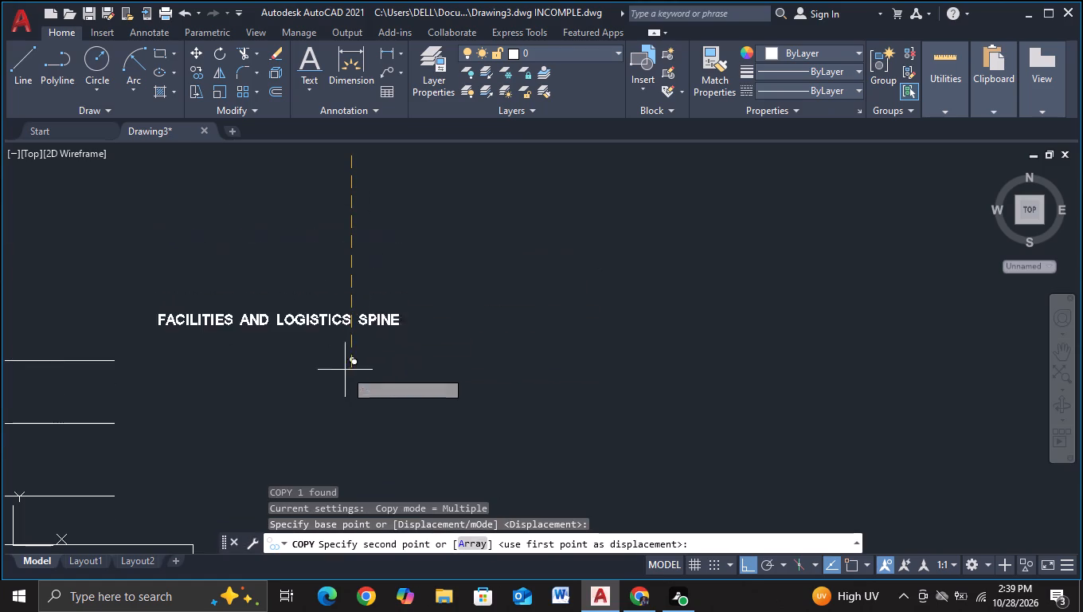
middle_drag(342, 405, 358, 286)
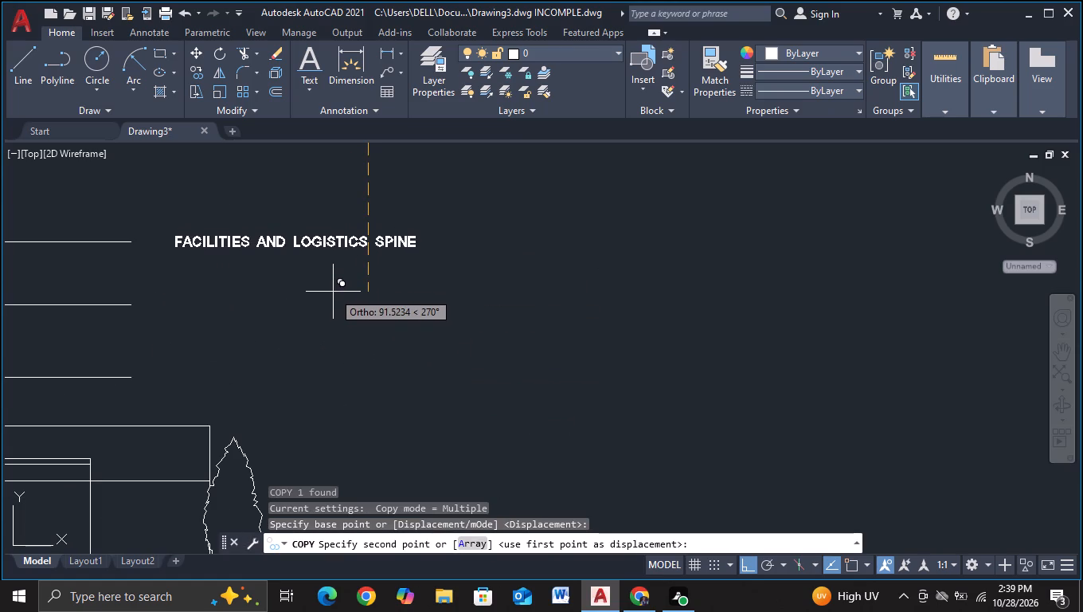
key(F8)
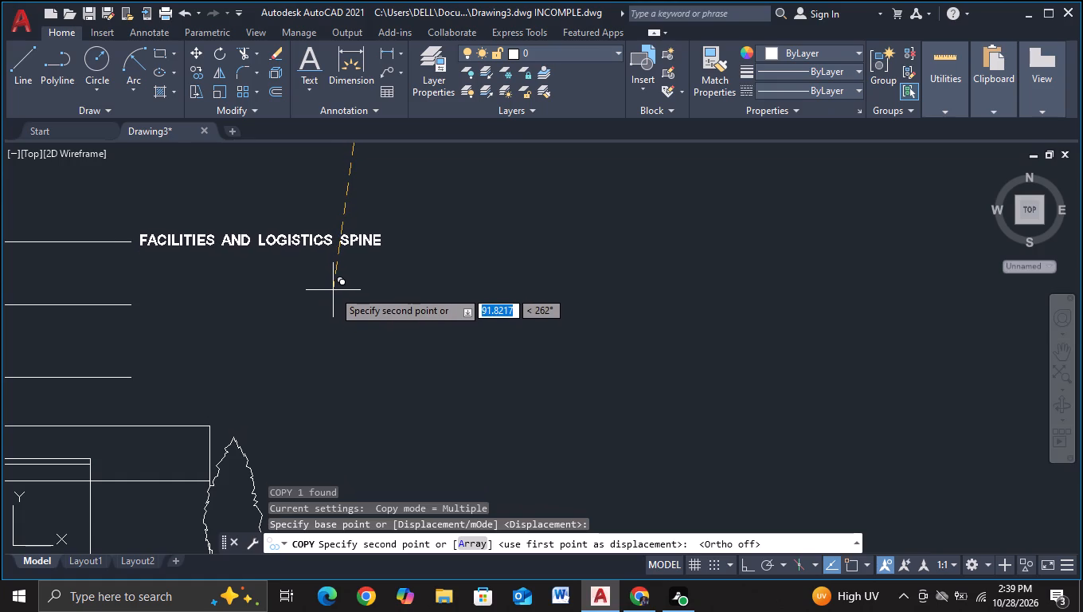
click(331, 292)
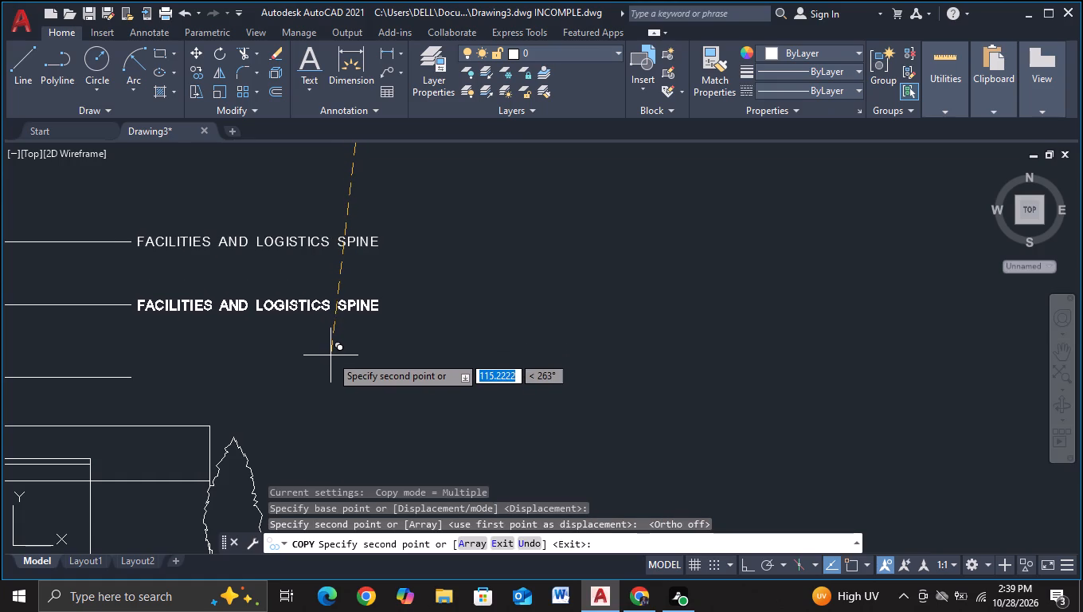
click(329, 355)
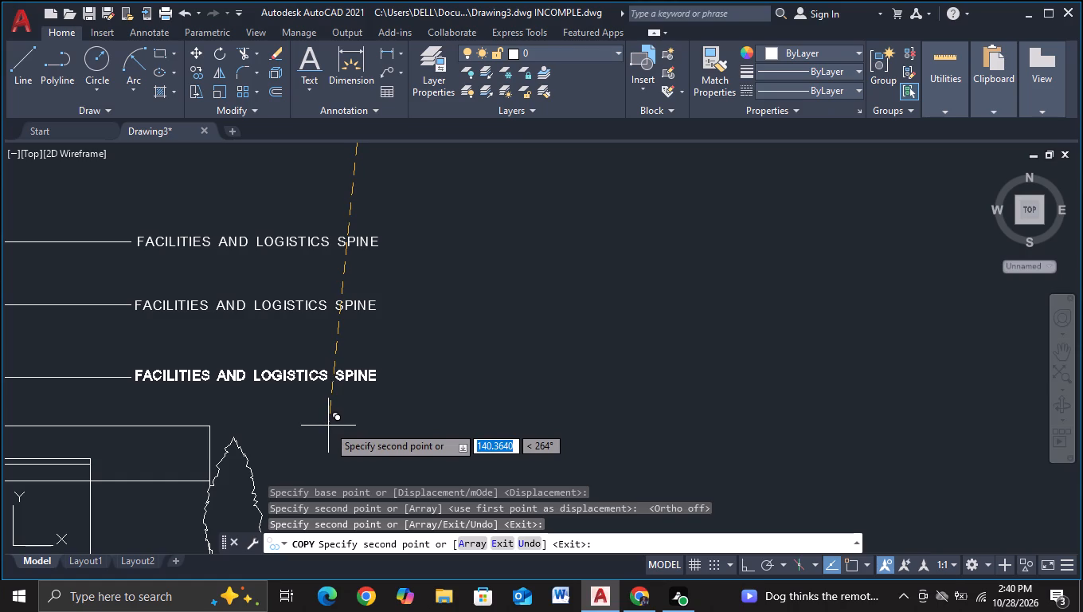
click(328, 428)
key(Escape)
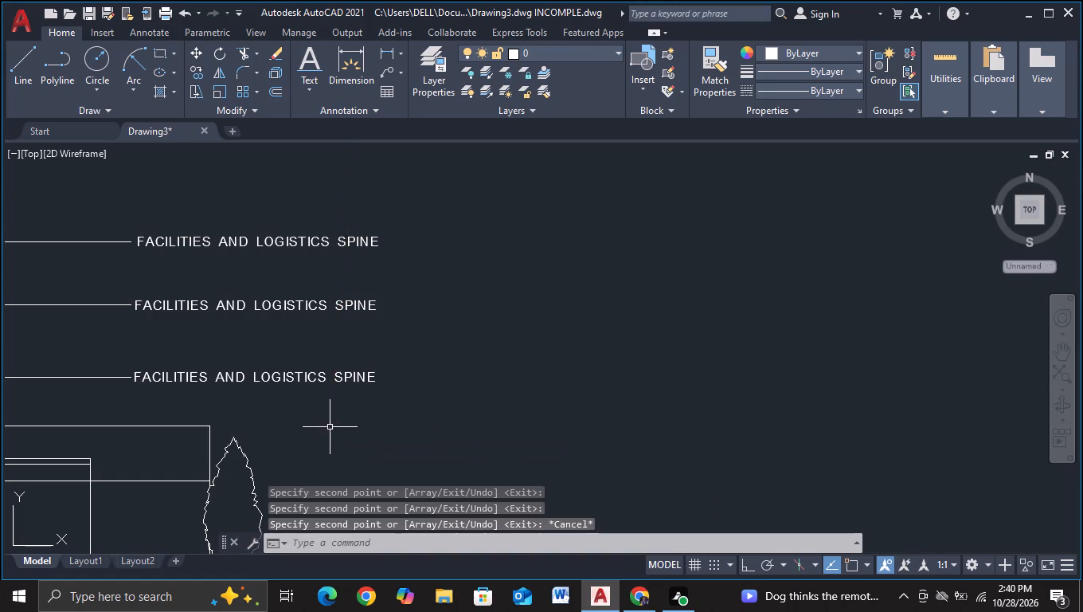
Replace the text of the rear elevation's second left label from the top with "MODULAR UTILITY CLUSTERS".
scroll(389, 363, down, 1)
middle_drag(411, 361, 686, 287)
scroll(556, 279, down, 2)
scroll(311, 238, up, 2)
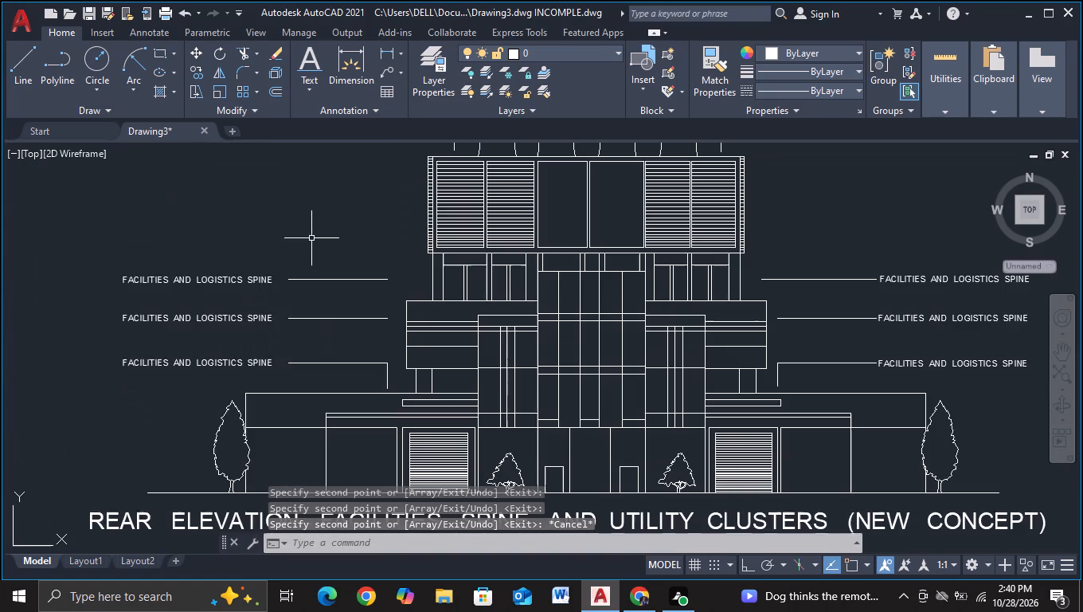
click(243, 279)
right_click(243, 279)
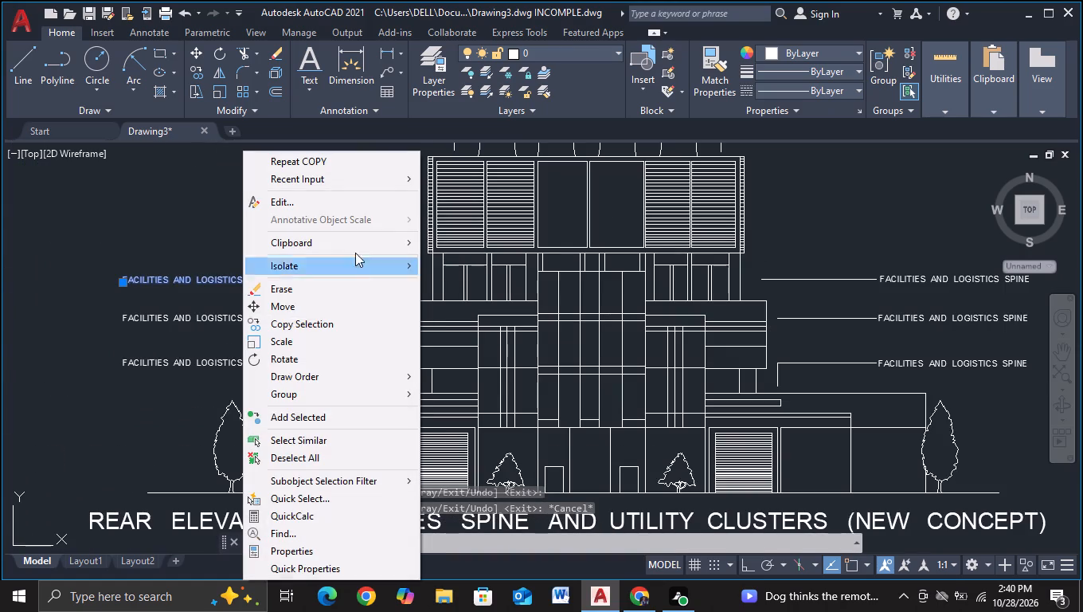
click(366, 201)
key(BackSpace)
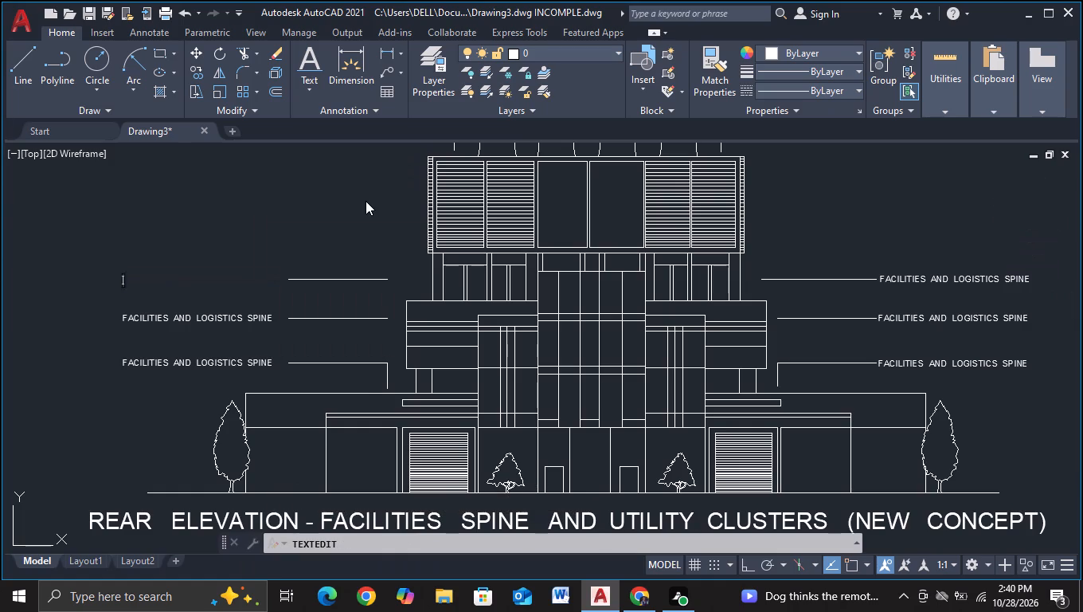
text(MODULAR)
key(space)
key(space)
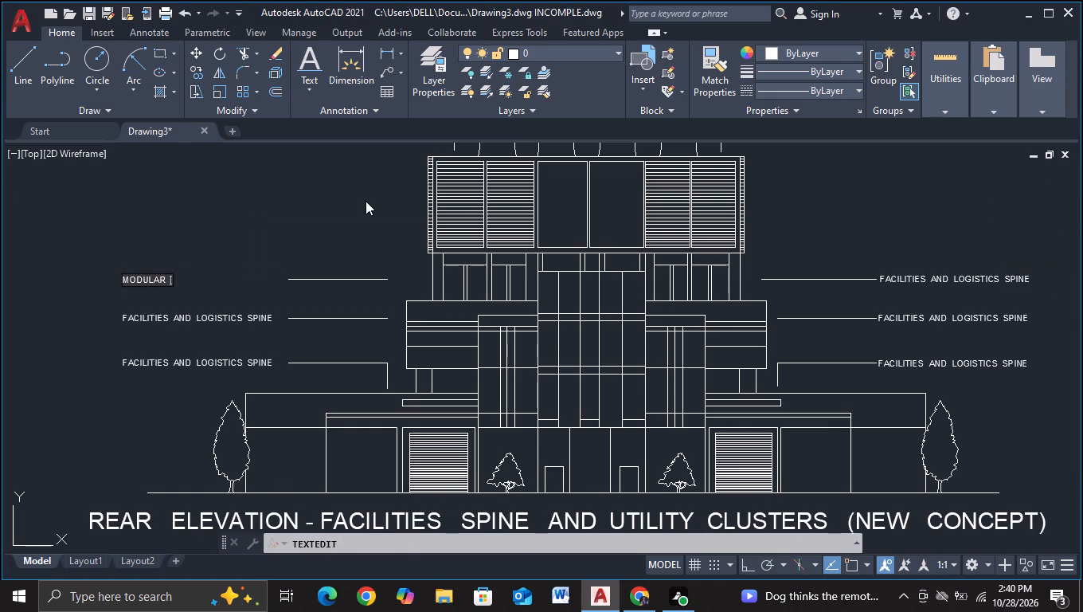
text(UN)
key(BackSpace)
text(TILITY)
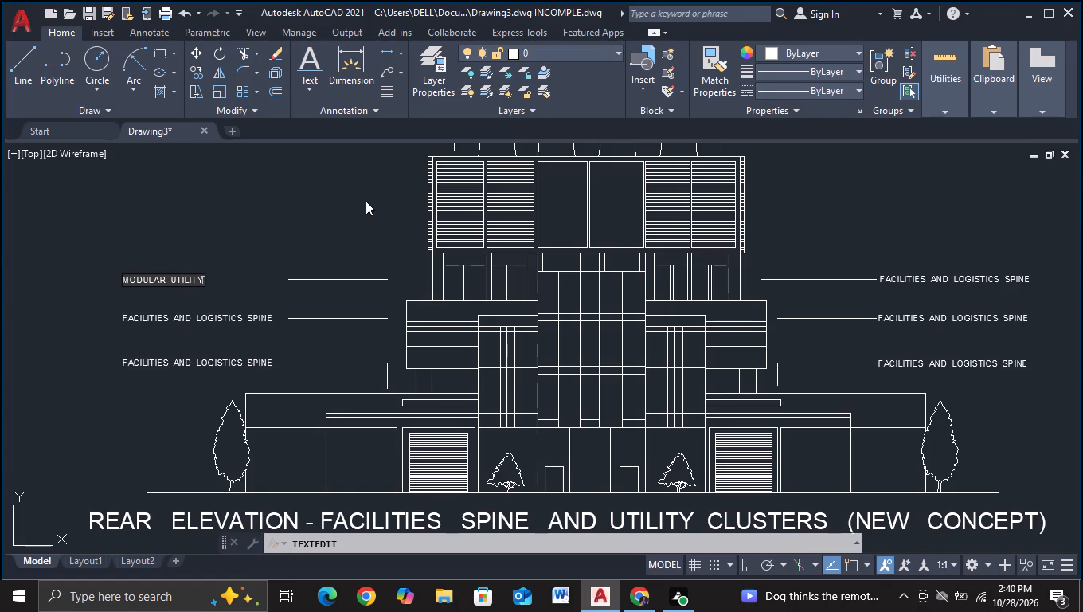
key(space)
key(space)
key(space)
text(C)
text(LU)
text(STERS)
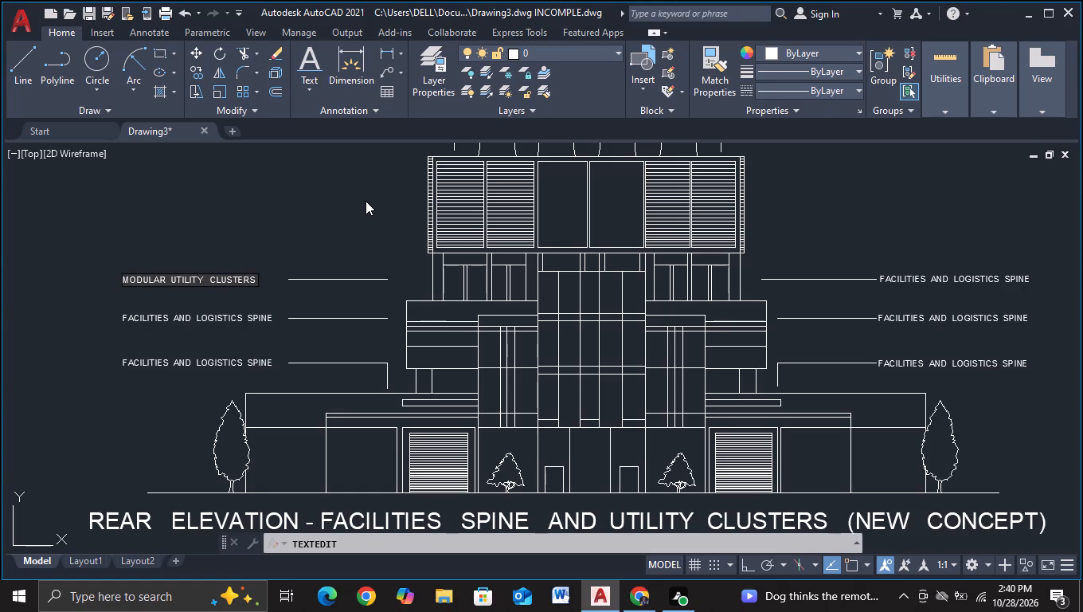
middle_drag(366, 201, 373, 292)
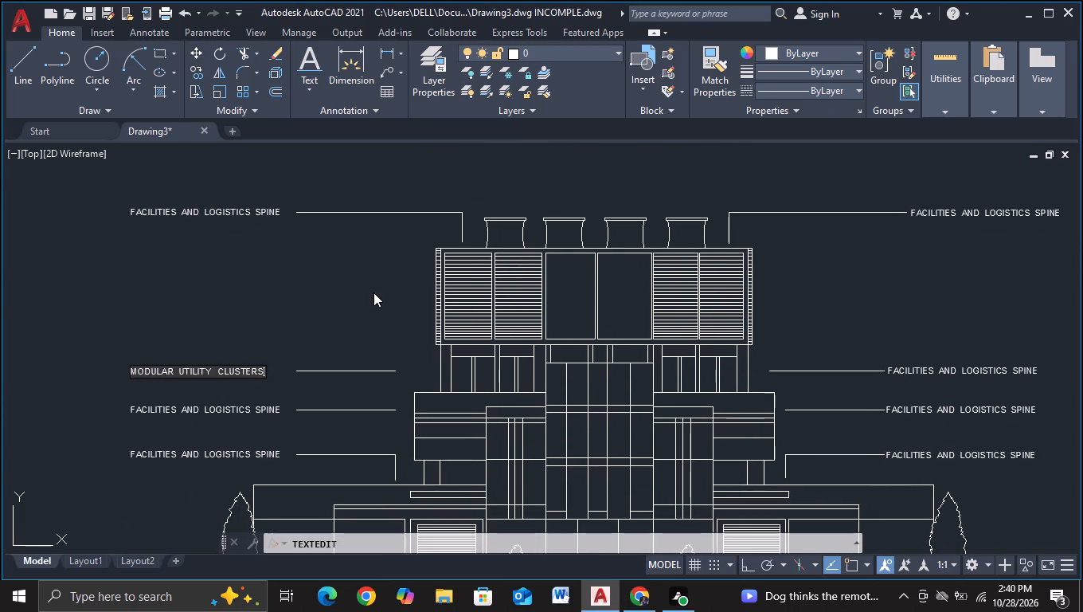
click(362, 319)
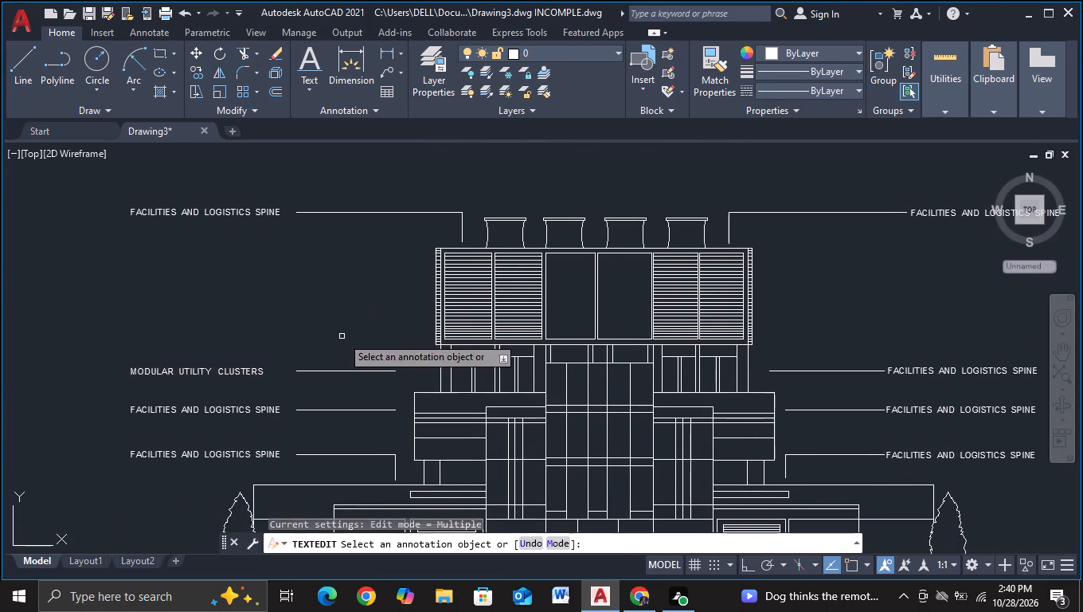
Replace the text of the rear elevation's third left label from the top with "RECONFIGURED INTEGRATED COOLING GRID".
middle_drag(342, 336, 355, 280)
click(232, 356)
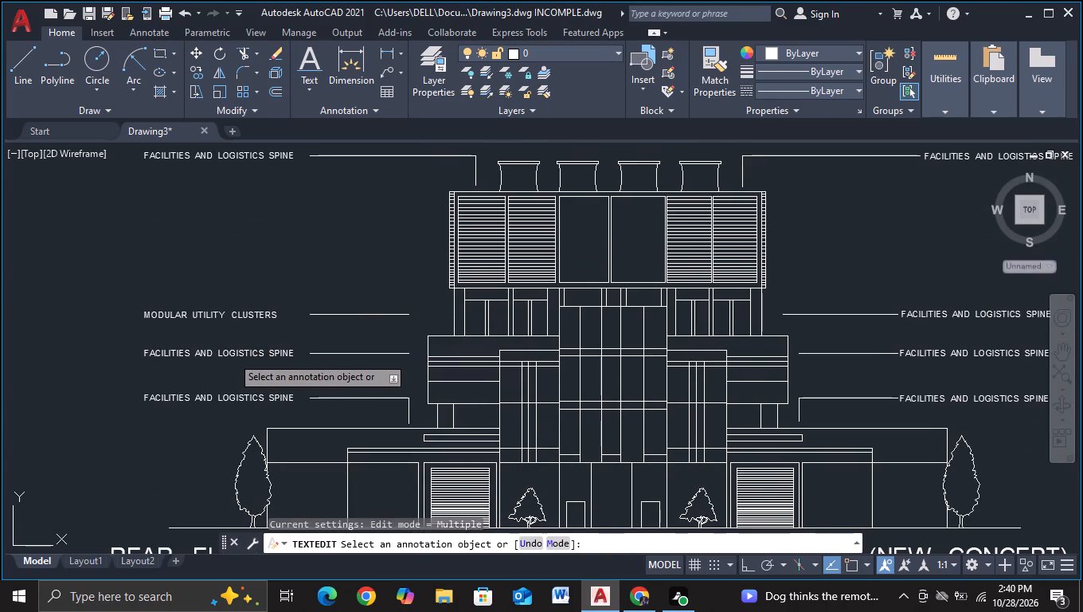
key(BackSpace)
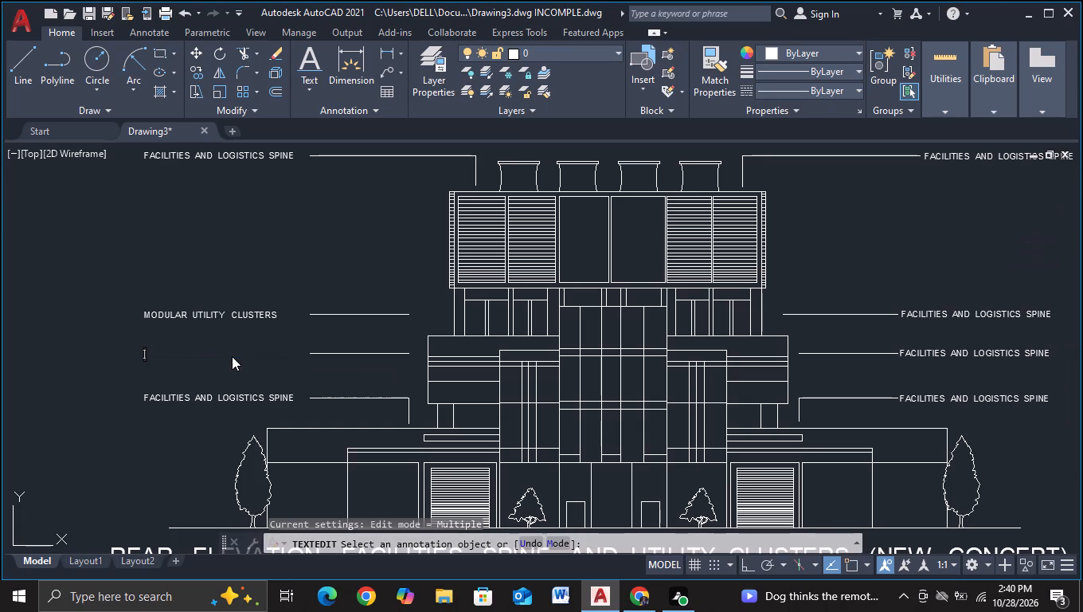
text(RE)
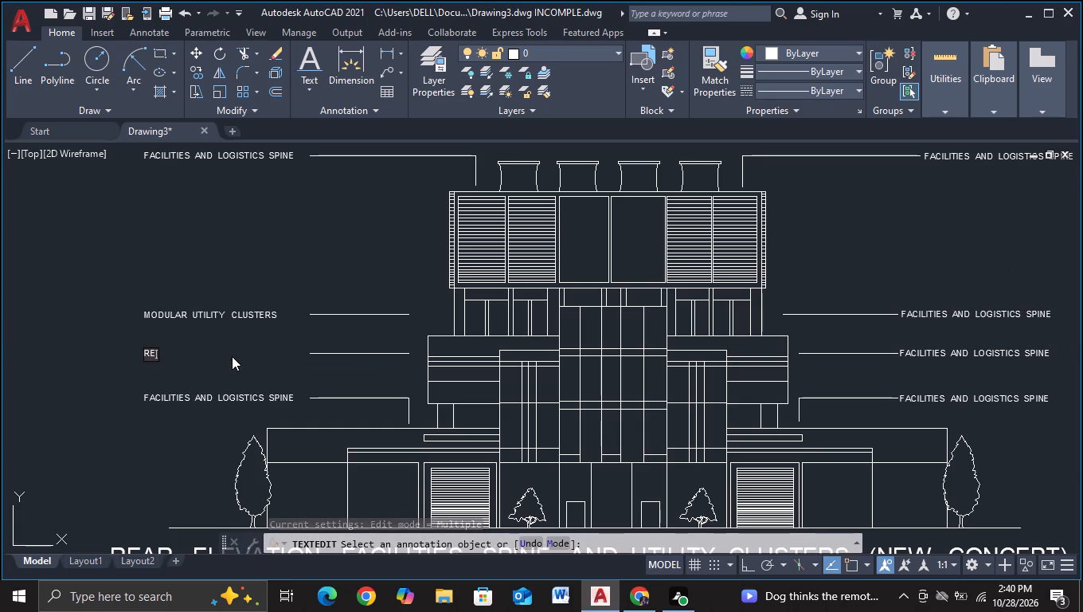
text(CON)
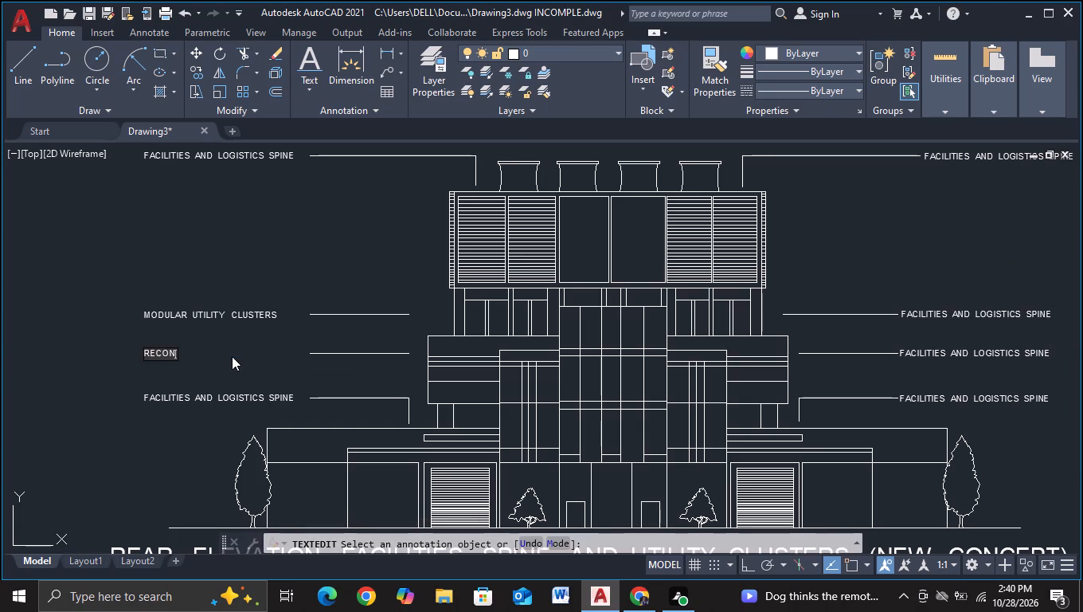
key(f)
key(i)
key(g)
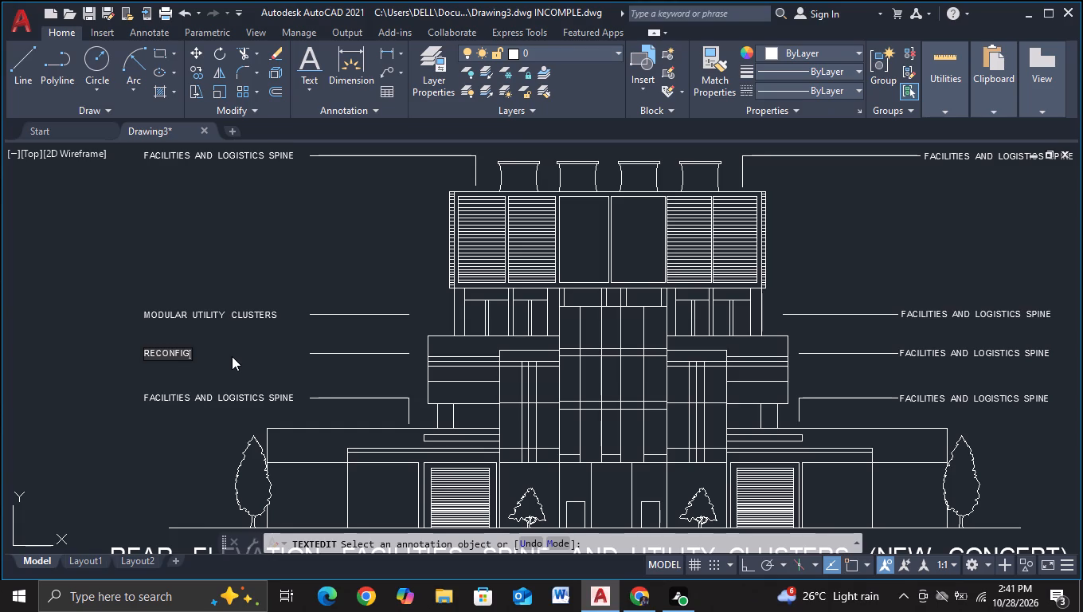
text(RATED)
key(space)
key(space)
key(space)
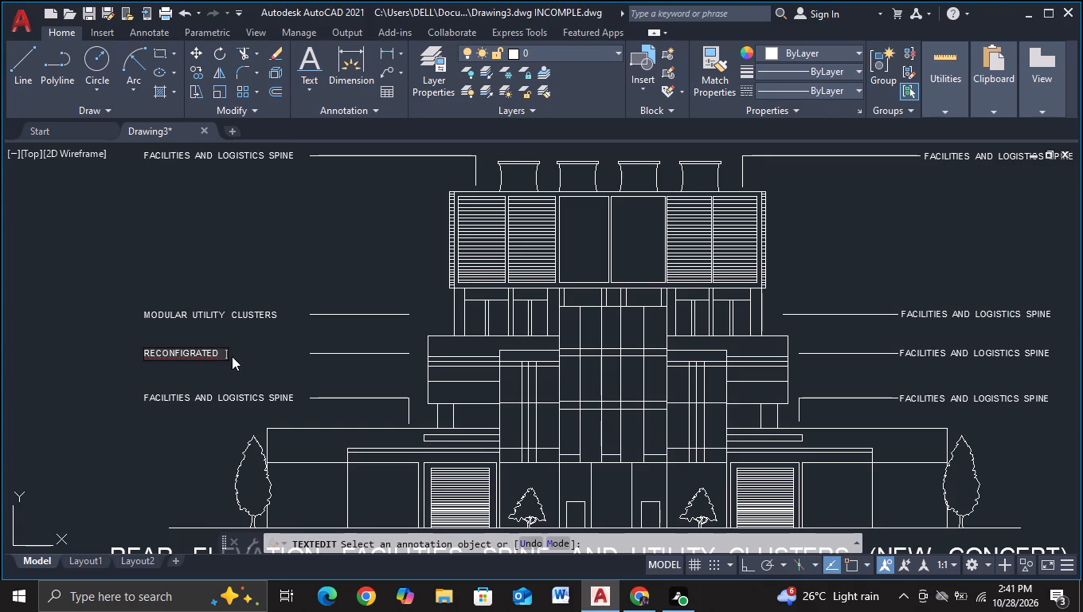
scroll(151, 347, up, 2)
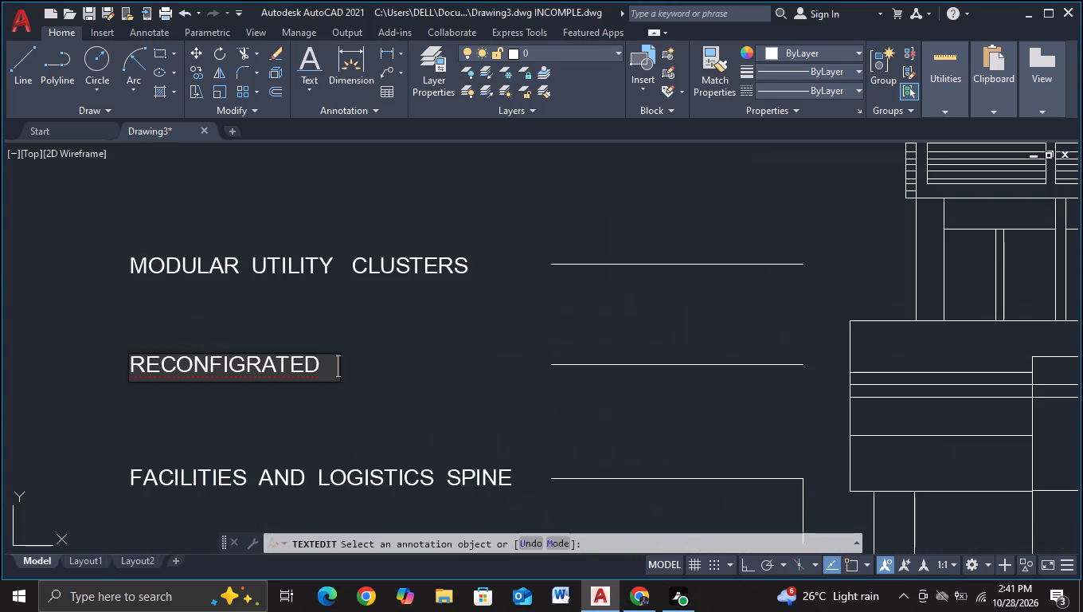
click(257, 365)
key(BackSpace)
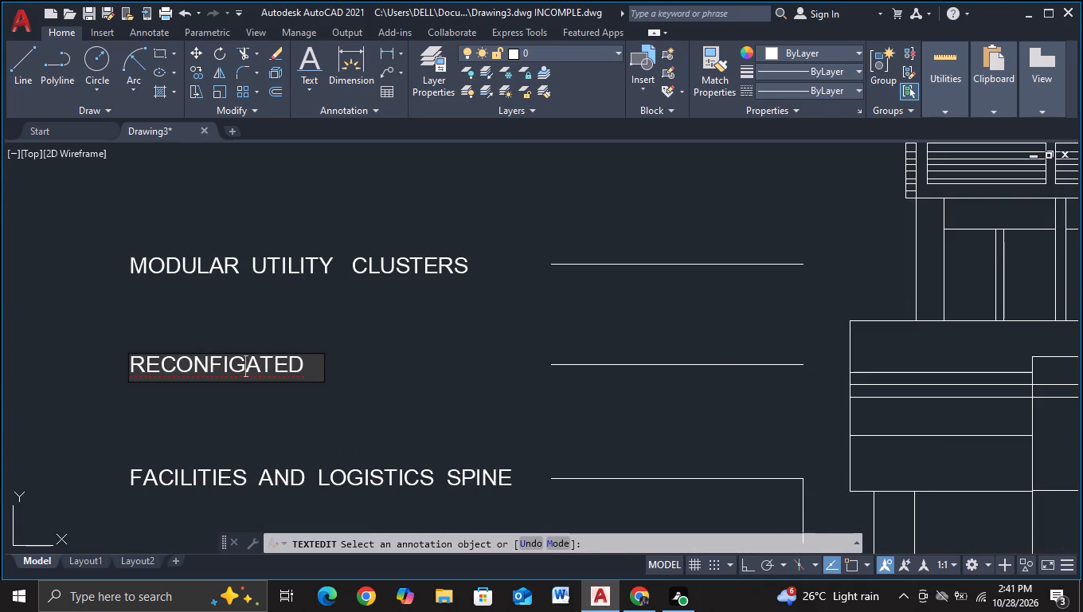
key(u)
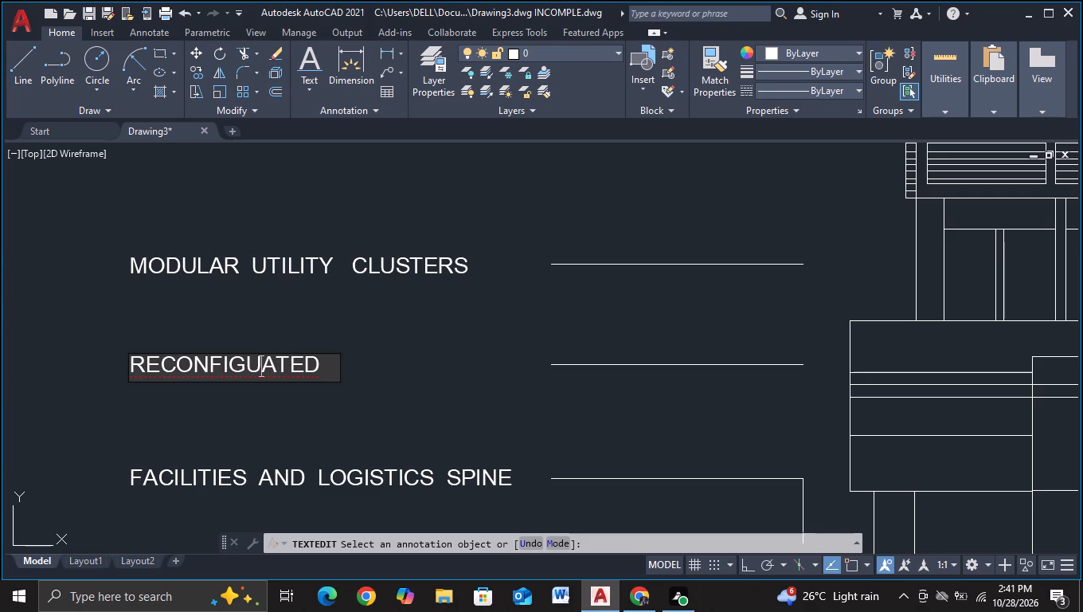
click(288, 363)
key(BackSpace)
key(BackSpace)
key(r)
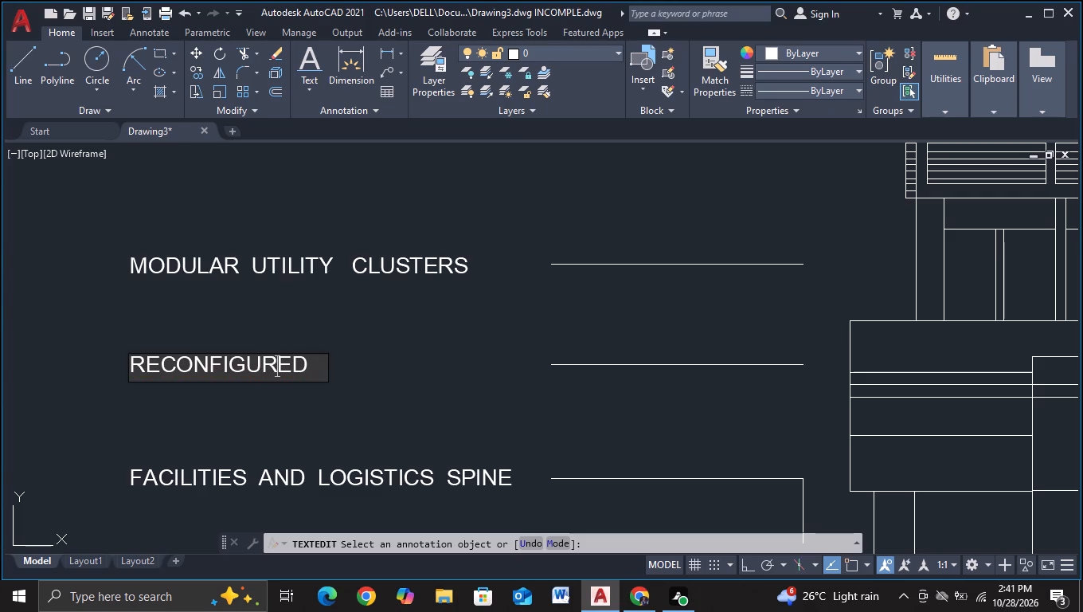
click(315, 359)
key(space)
text(INTE)
key(g)
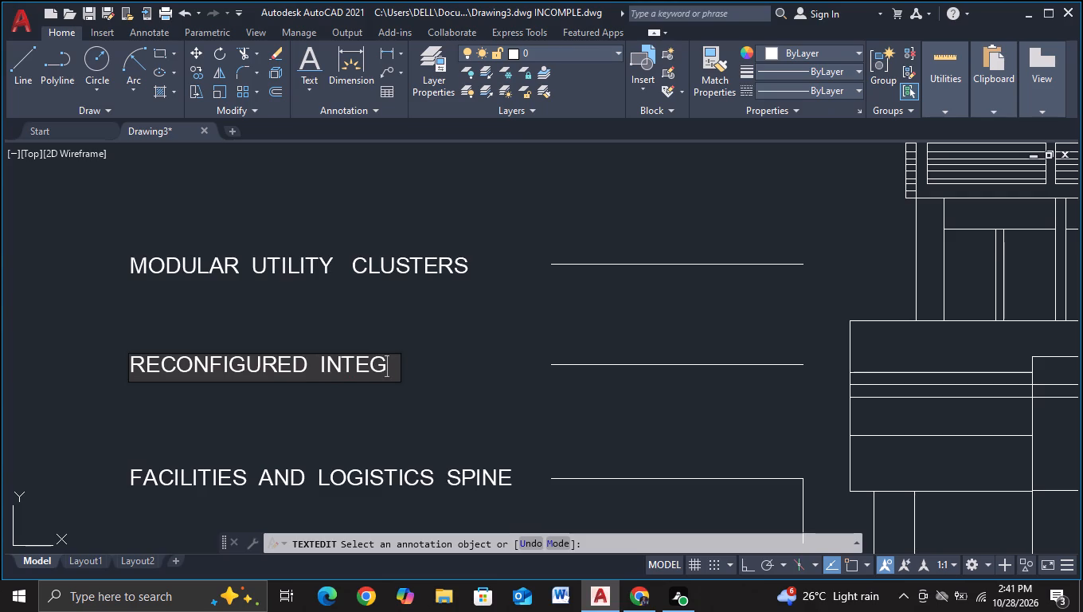
key(BackSpace)
text(GRATED)
key(space)
key(space)
key(space)
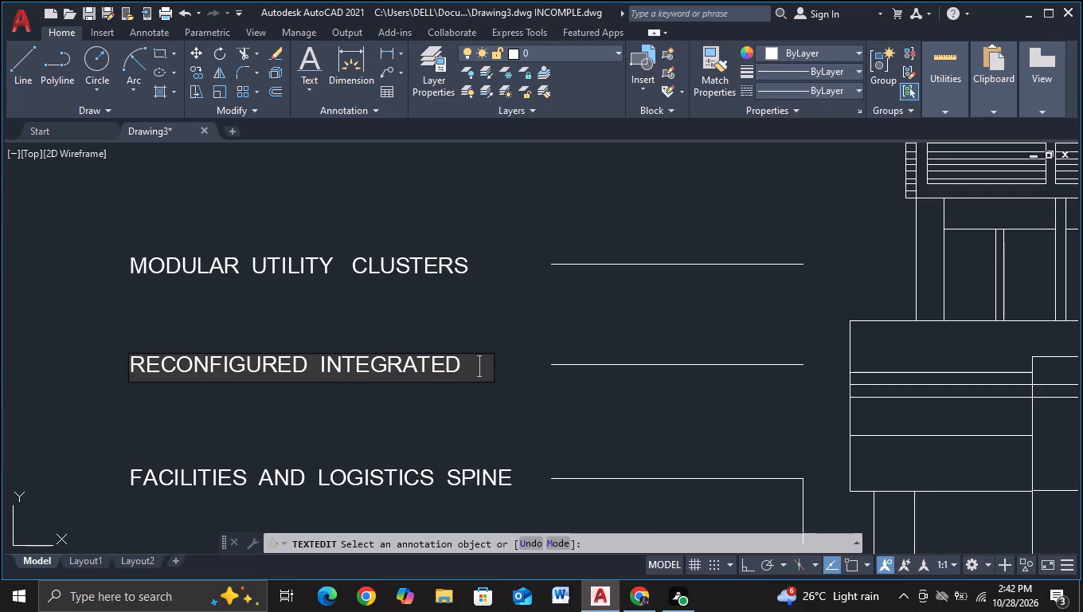
text(CO)
text(OLING)
key(space)
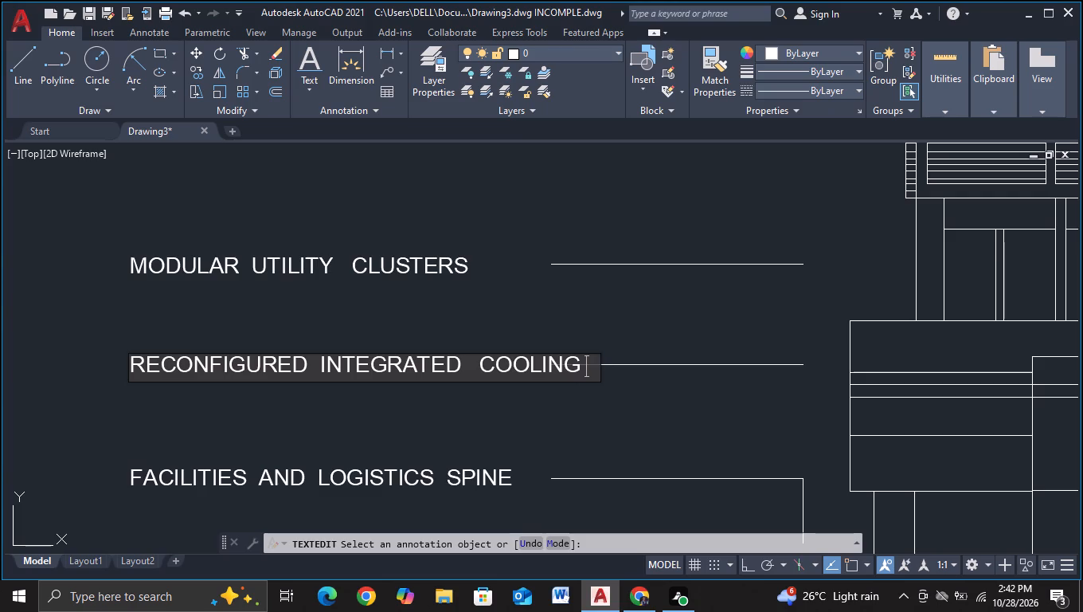
key(space)
text(GRI)
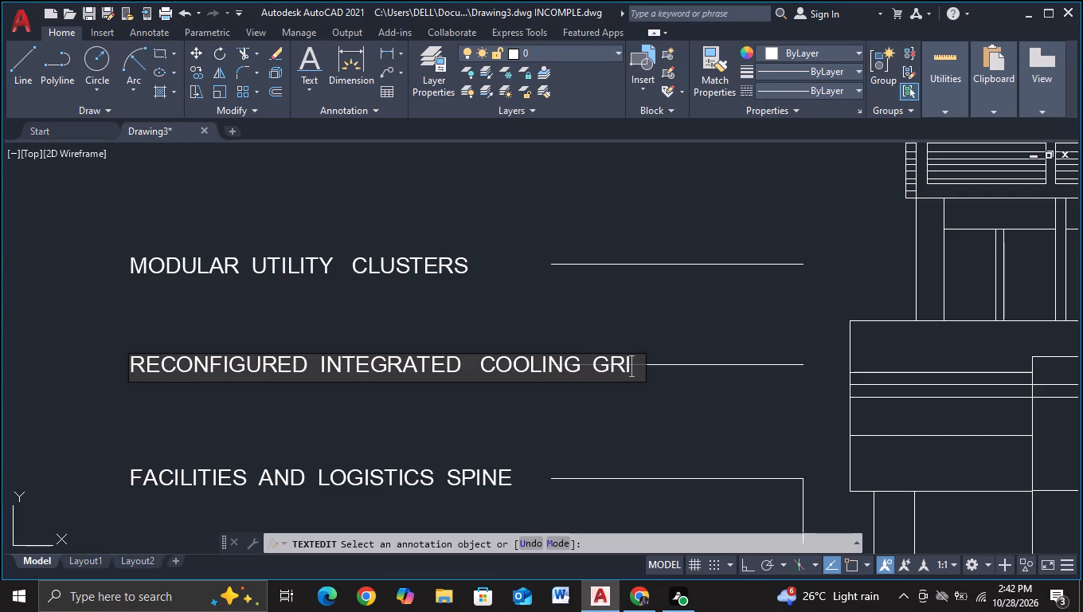
key(d)
click(352, 423)
Replace the text of the rear elevation's lowest left label with "SUBTERRANEAN SERVICE HUB ACCCESS".
middle_drag(352, 423, 381, 296)
click(360, 354)
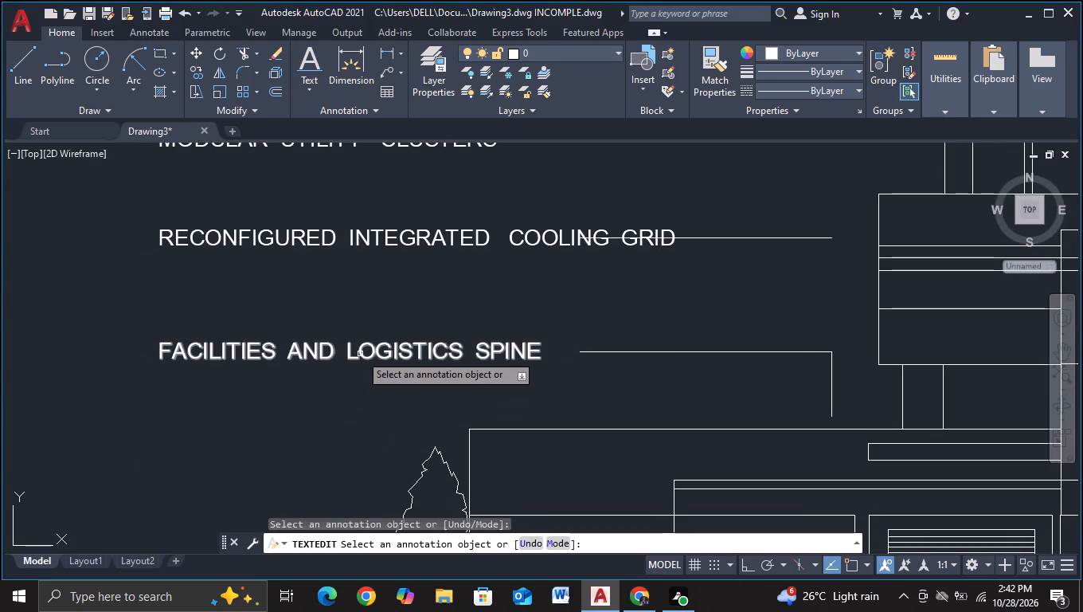
key(BackSpace)
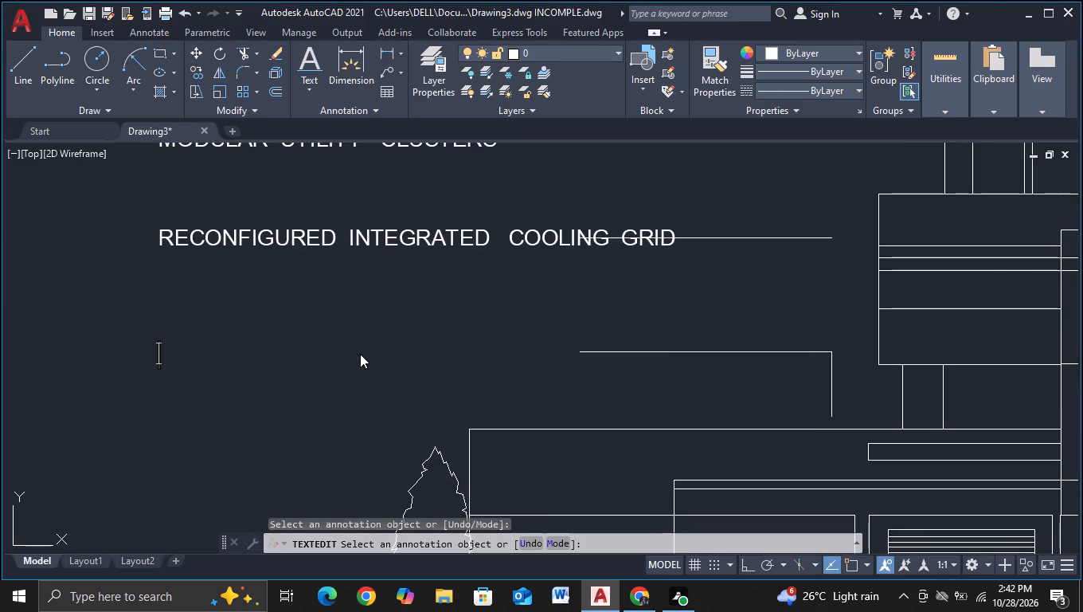
text(SU)
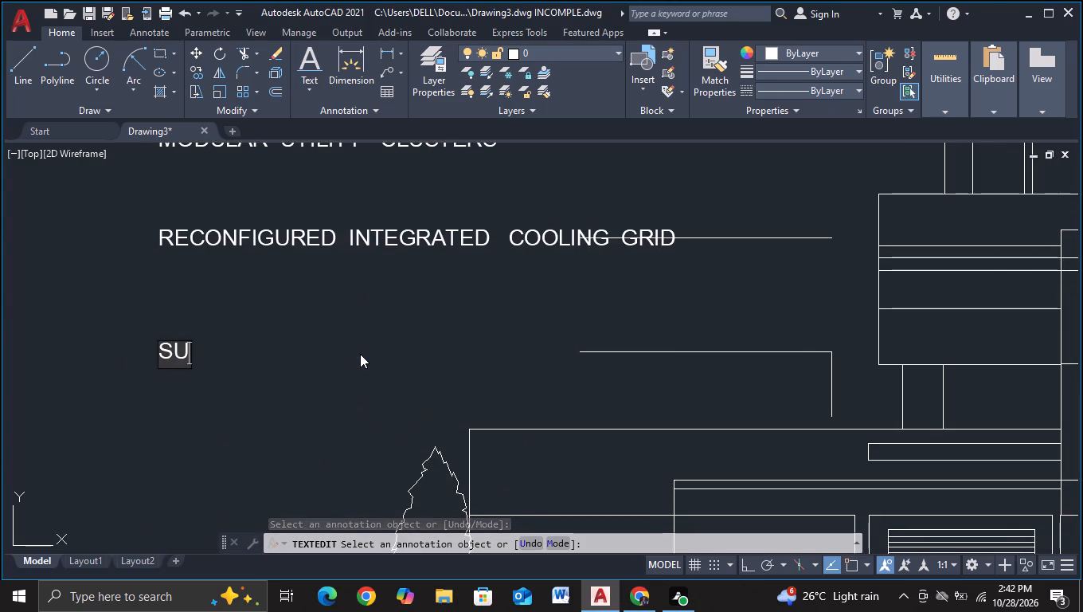
key(b)
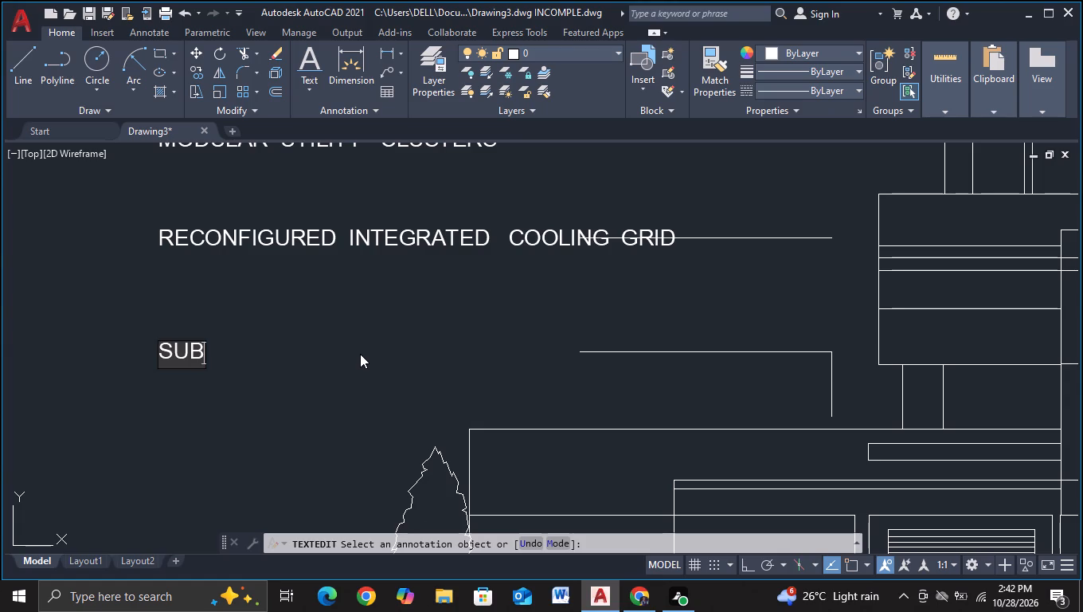
key(t)
text(ERR)
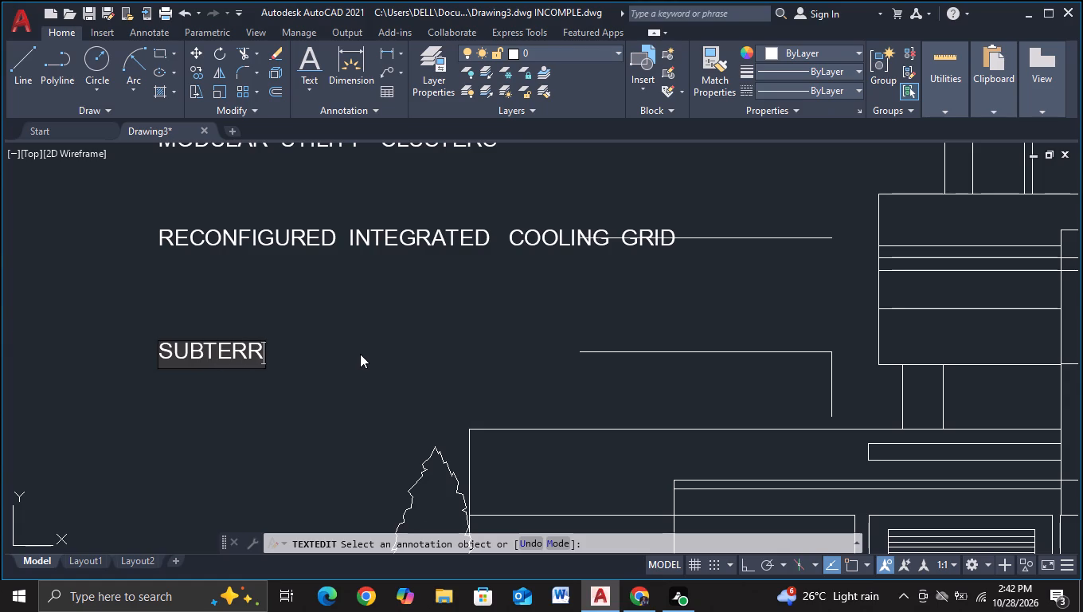
key(a)
key(n)
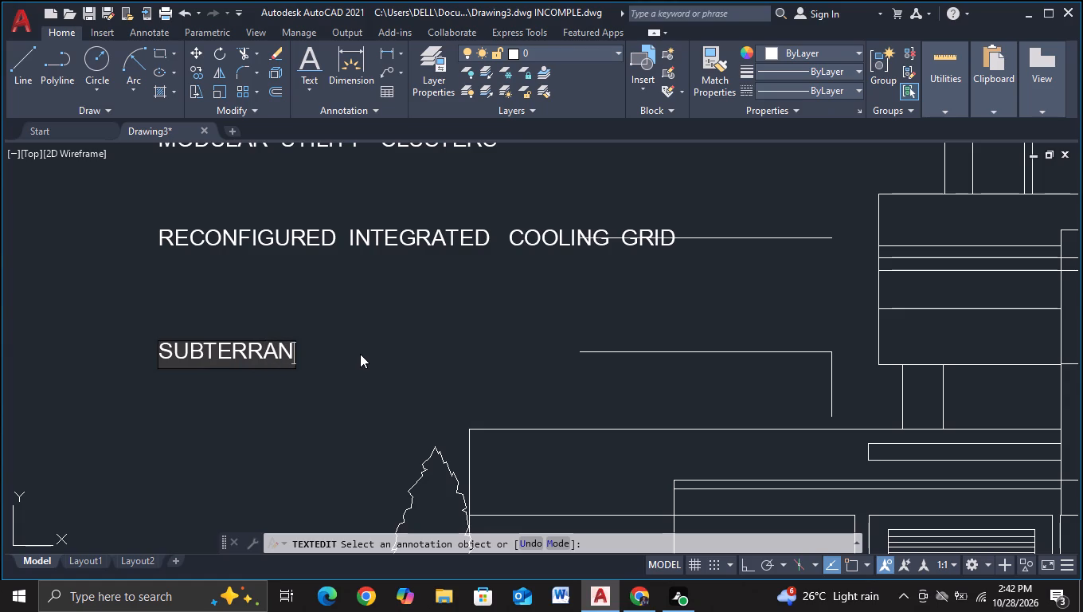
text(EAN)
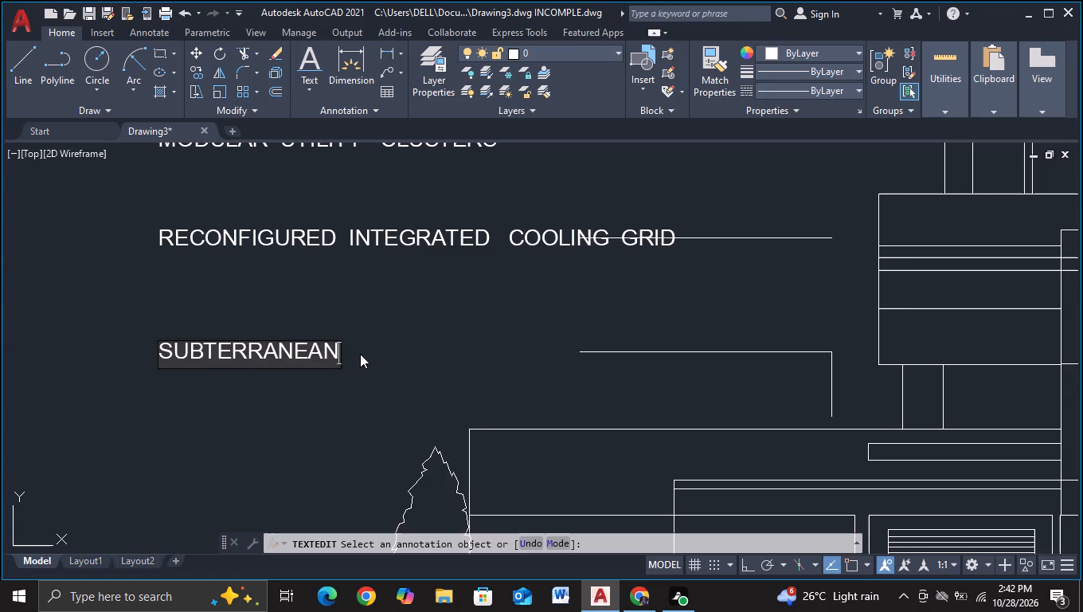
key(space)
key(space)
key(space)
key(space)
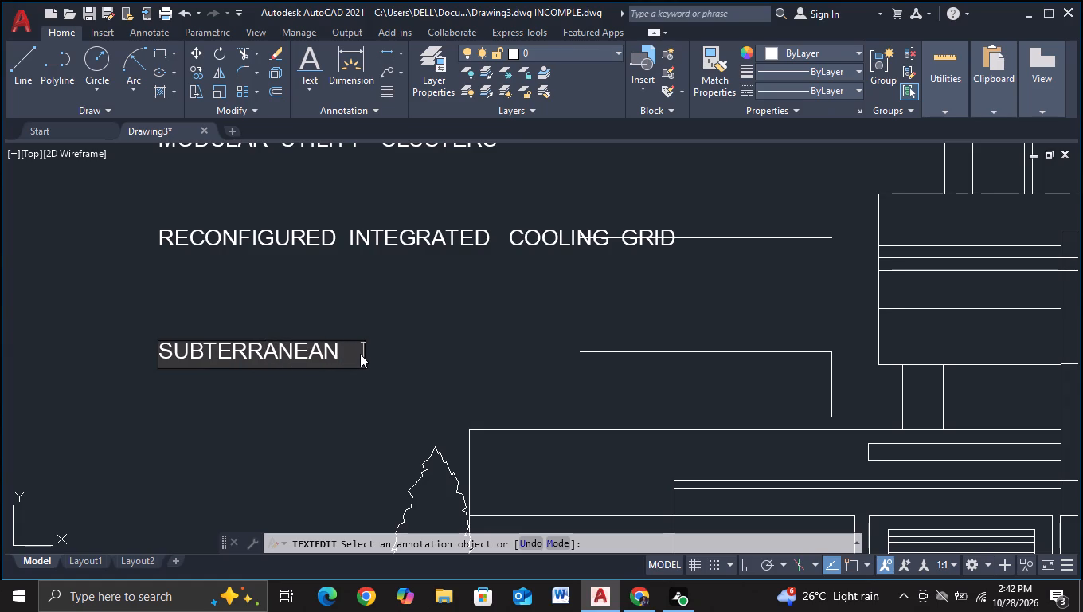
key(BackSpace)
text(SER)
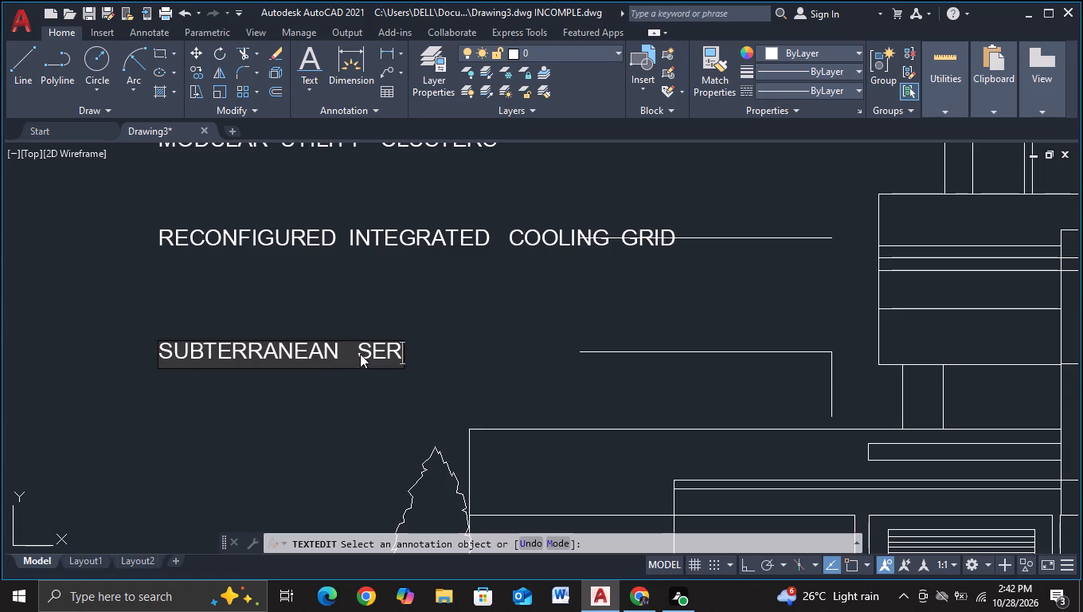
text(VICE)
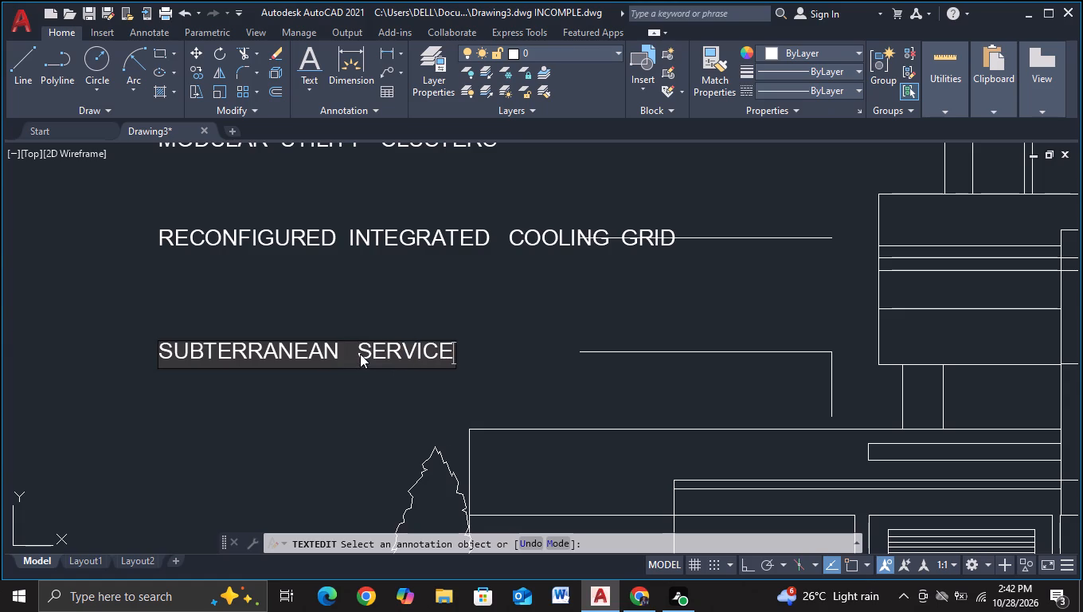
key(space)
key(space)
key(g)
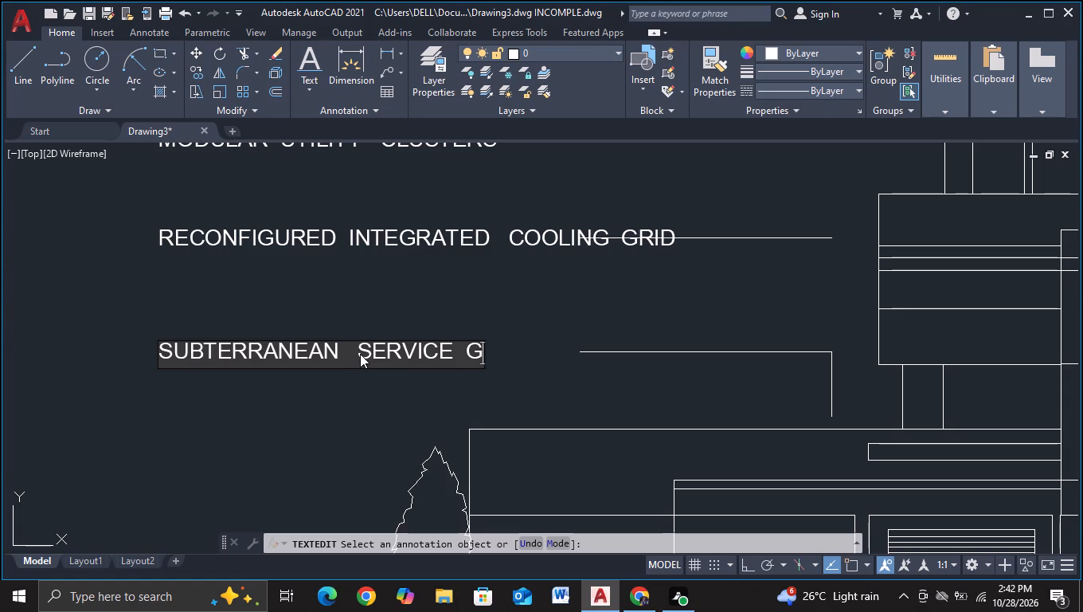
key(BackSpace)
text(HUB)
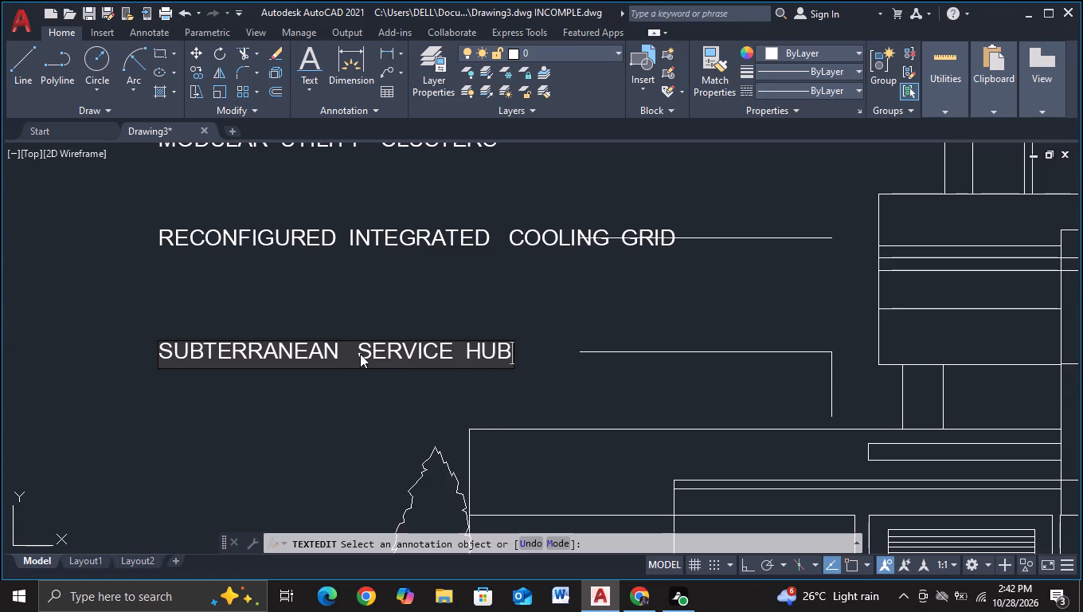
key(space)
key(space)
text(AC)
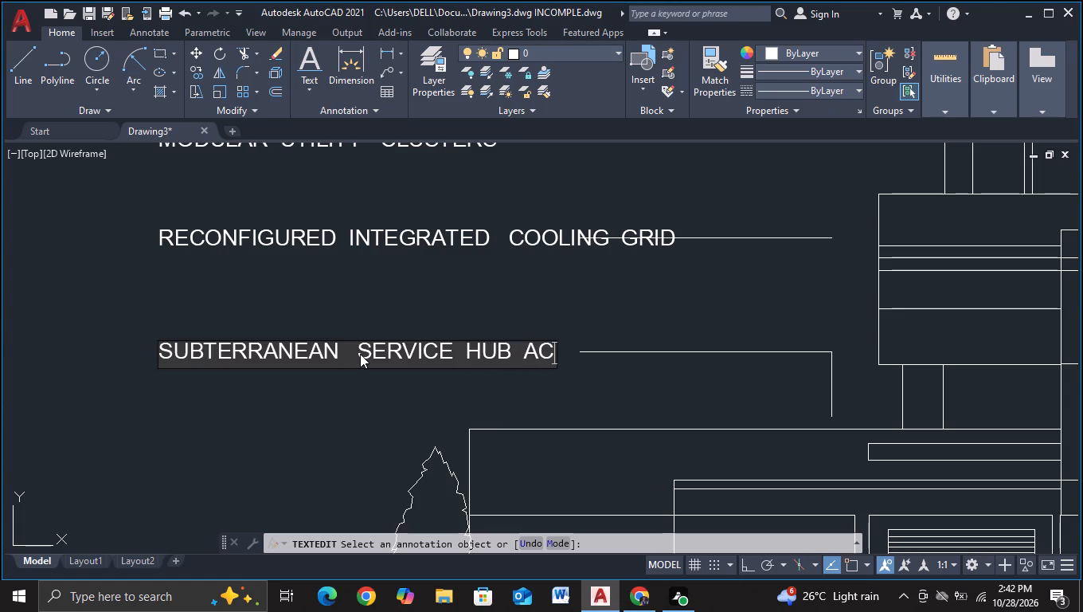
text(CC)
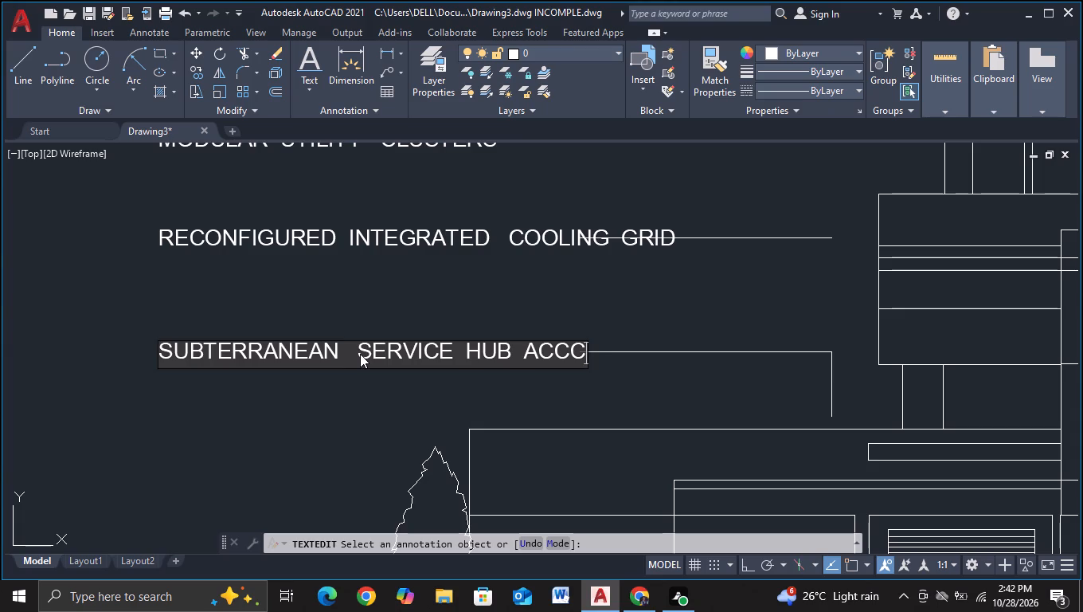
text(ESS)
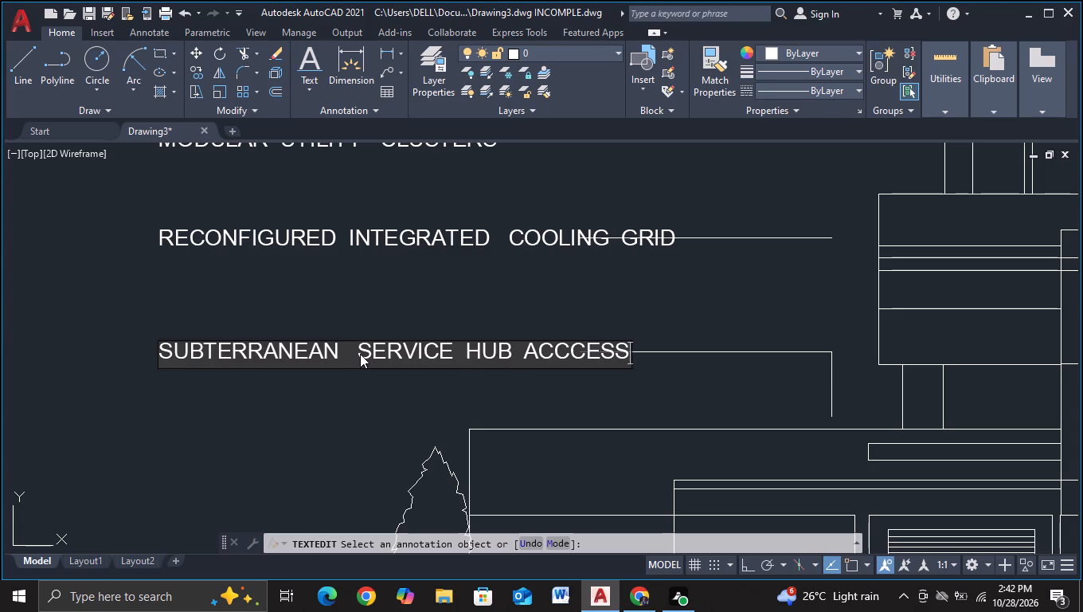
click(411, 408)
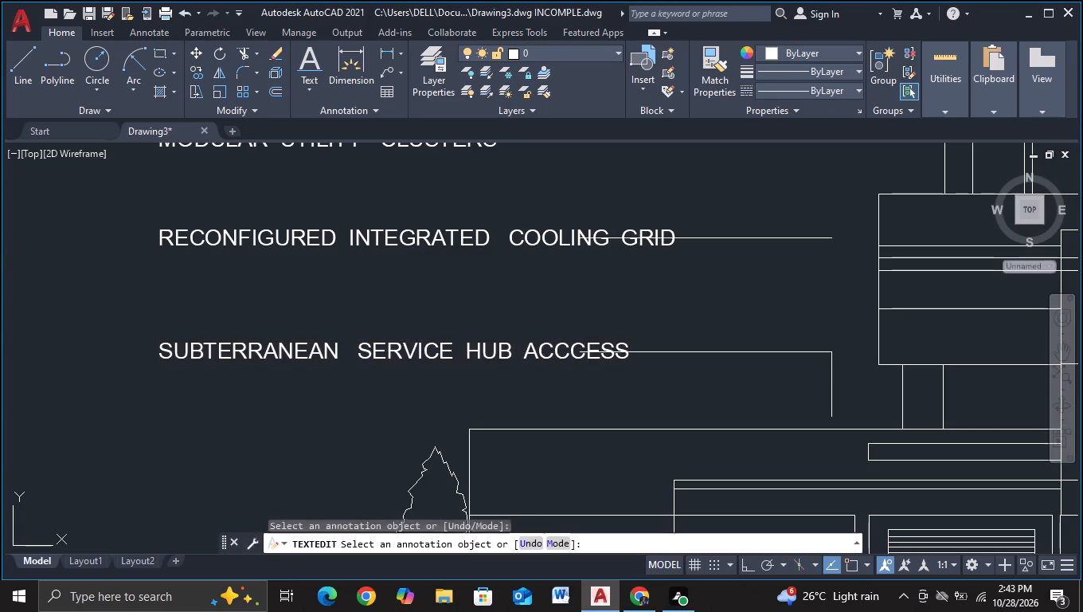
Replace the text of the rear elevation's top-right label with "DATA AND ENERGY DISTRIBUTION PODS".
scroll(525, 367, down, 2)
middle_drag(533, 384, 316, 398)
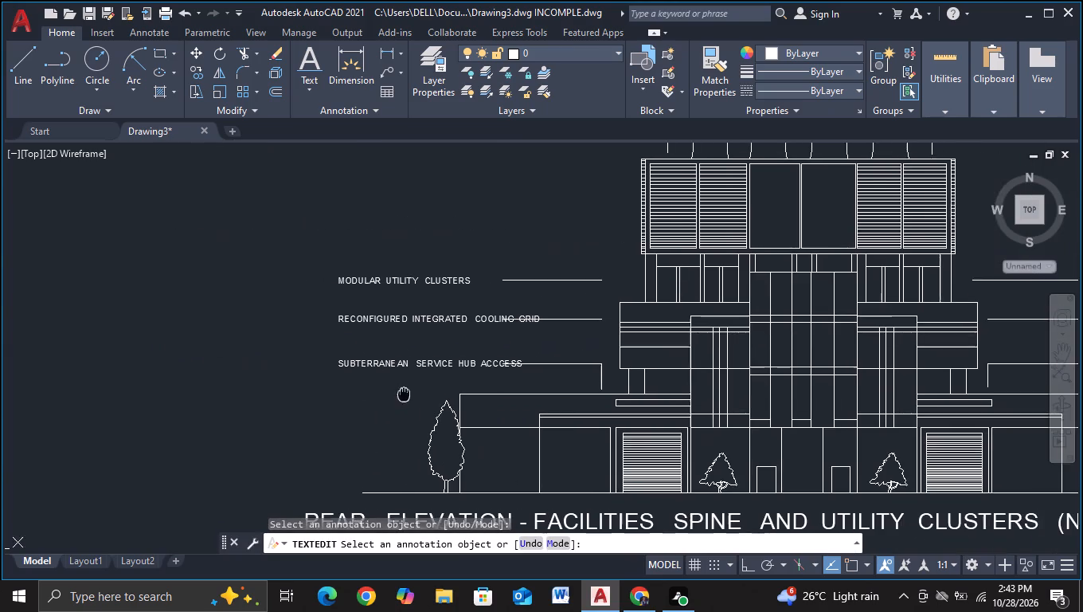
middle_drag(316, 398, 0, 494)
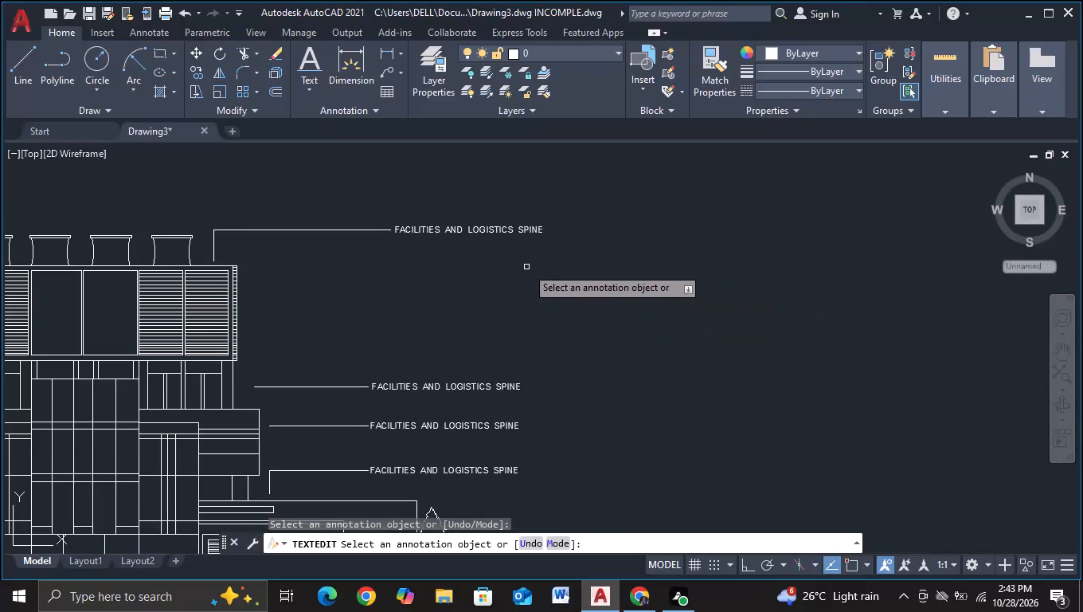
click(487, 229)
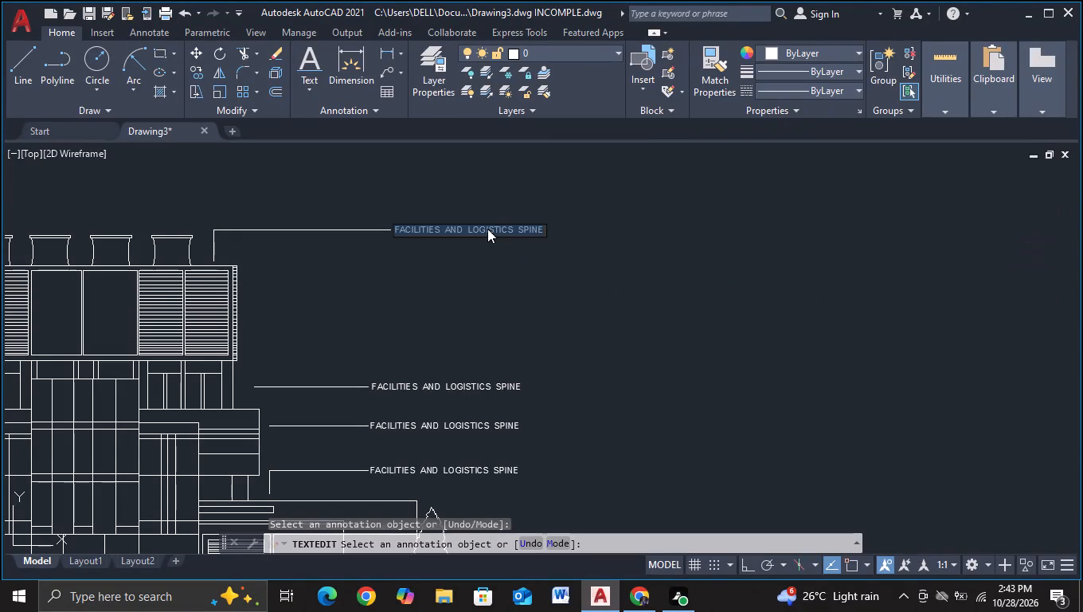
key(BackSpace)
key(BackSpace)
key(BackSpace)
key(BackSpace)
key(BackSpace)
key(BackSpace)
key(BackSpace)
key(BackSpace)
key(BackSpace)
key(BackSpace)
key(BackSpace)
key(BackSpace)
key(BackSpace)
key(BackSpace)
key(BackSpace)
key(BackSpace)
key(BackSpace)
key(BackSpace)
key(BackSpace)
key(BackSpace)
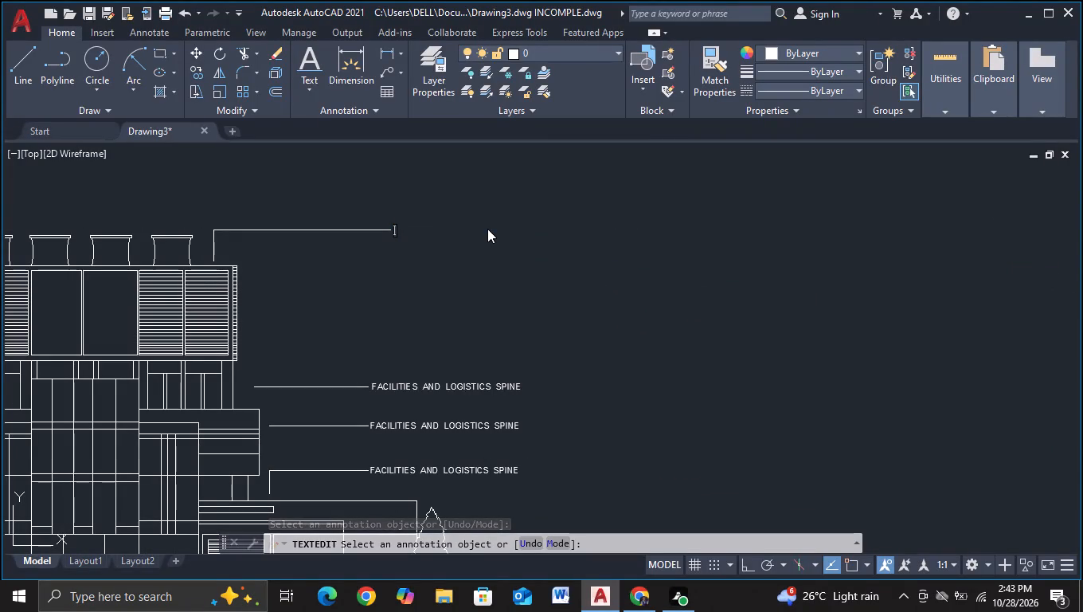
key(d)
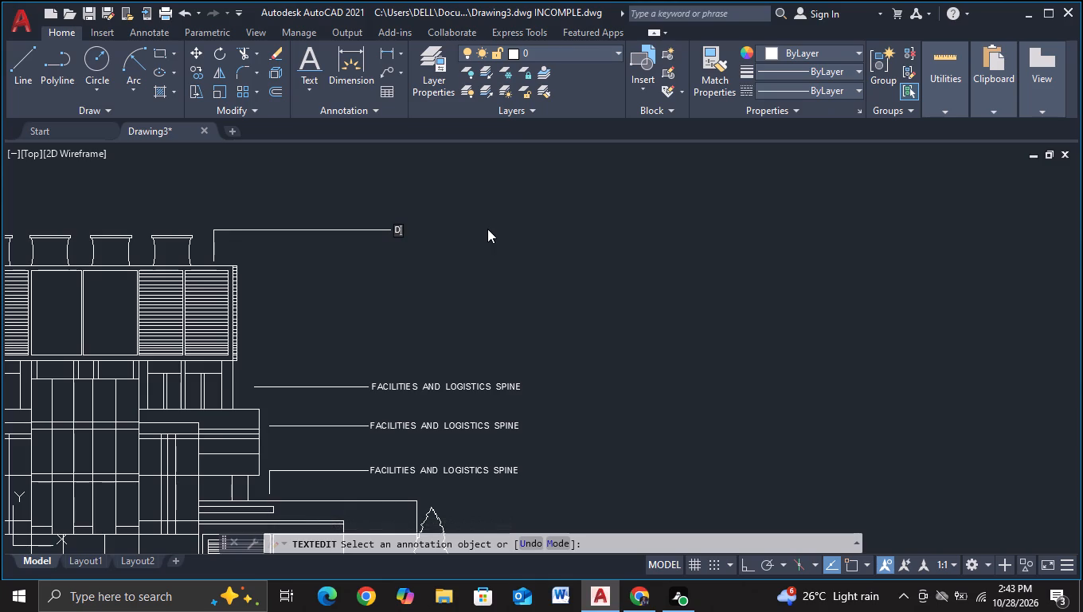
text(AA)
key(BackSpace)
text(TA)
key(space)
key(space)
text(AND ENER)
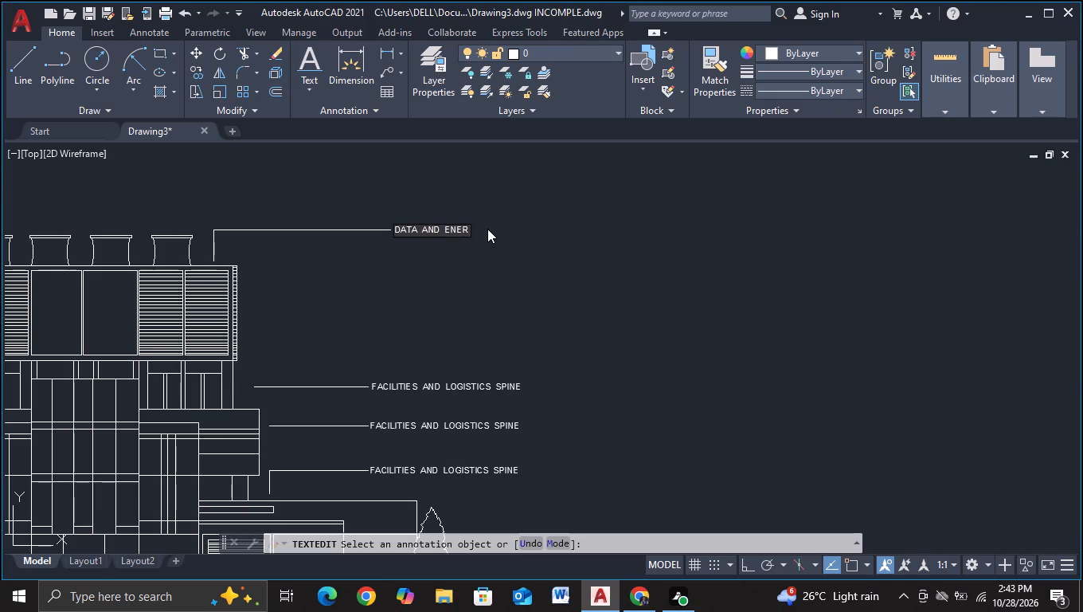
key(g)
key(y)
key(space)
key(space)
text(DIS)
text(TR)
key(i)
text(BUTION)
key(space)
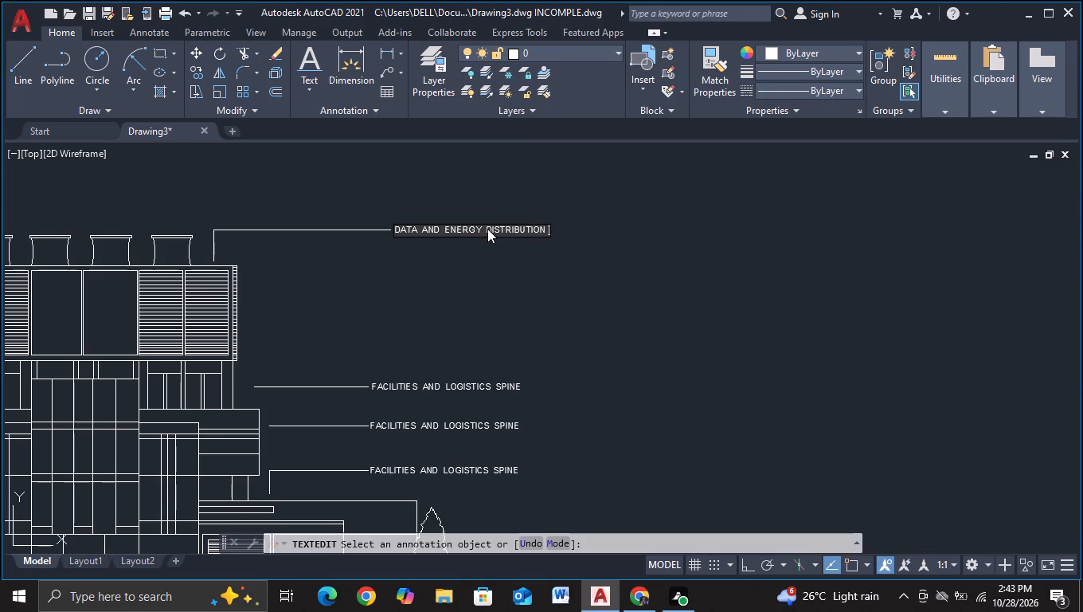
key(space)
text(PODS)
click(499, 360)
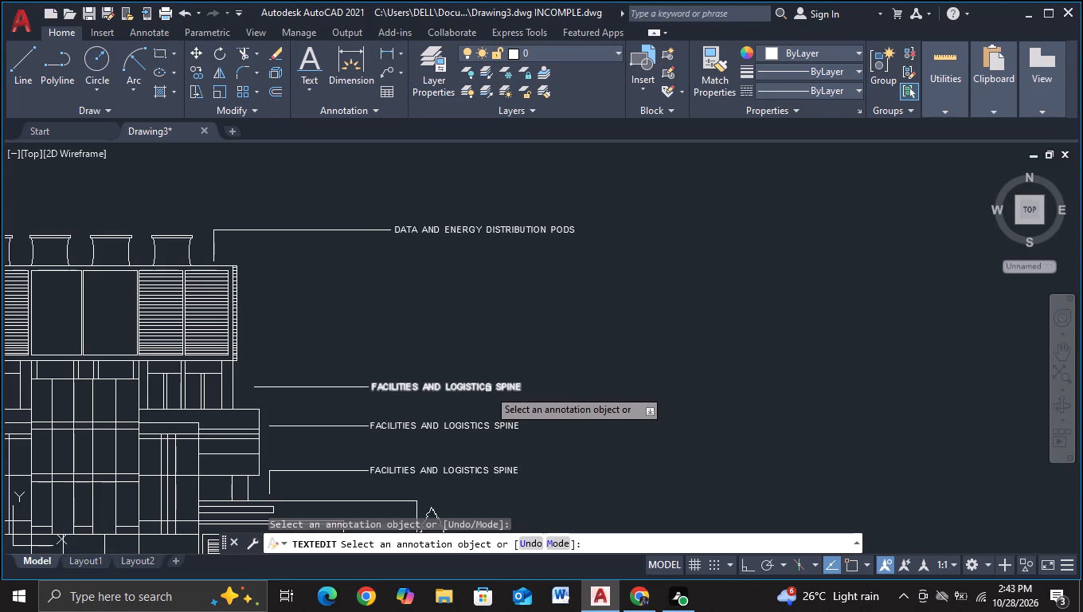
Replace the text of the rear elevation's second right label from the top with "MAINTENANCE SHUTTLE STATION".
click(487, 389)
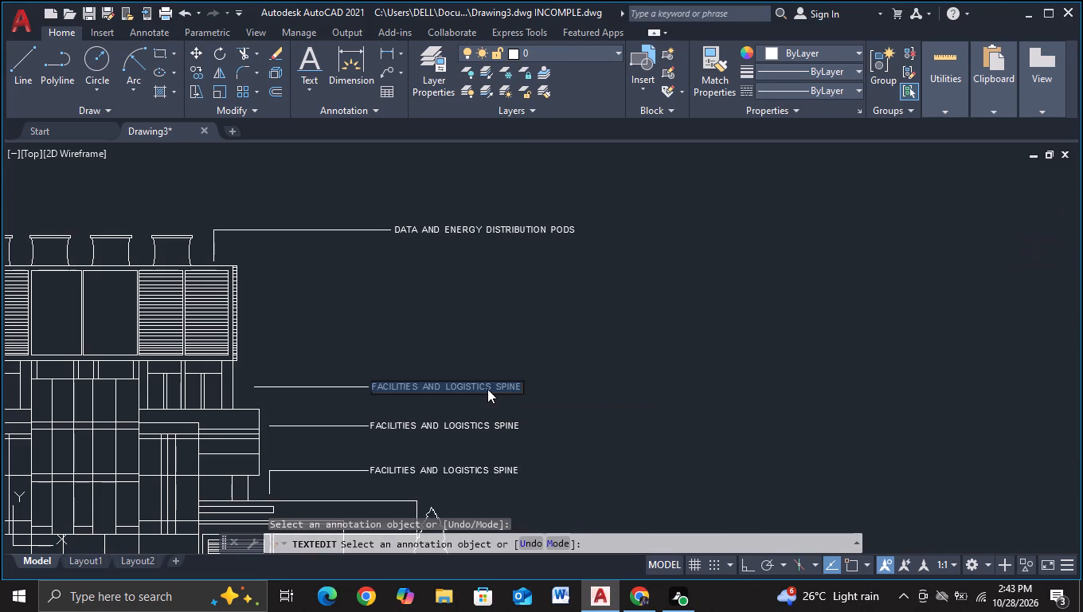
key(BackSpace)
key(BackSpace)
key(BackSpace)
key(BackSpace)
key(BackSpace)
key(BackSpace)
key(BackSpace)
key(BackSpace)
key(BackSpace)
key(BackSpace)
key(BackSpace)
key(BackSpace)
key(BackSpace)
key(BackSpace)
key(BackSpace)
key(BackSpace)
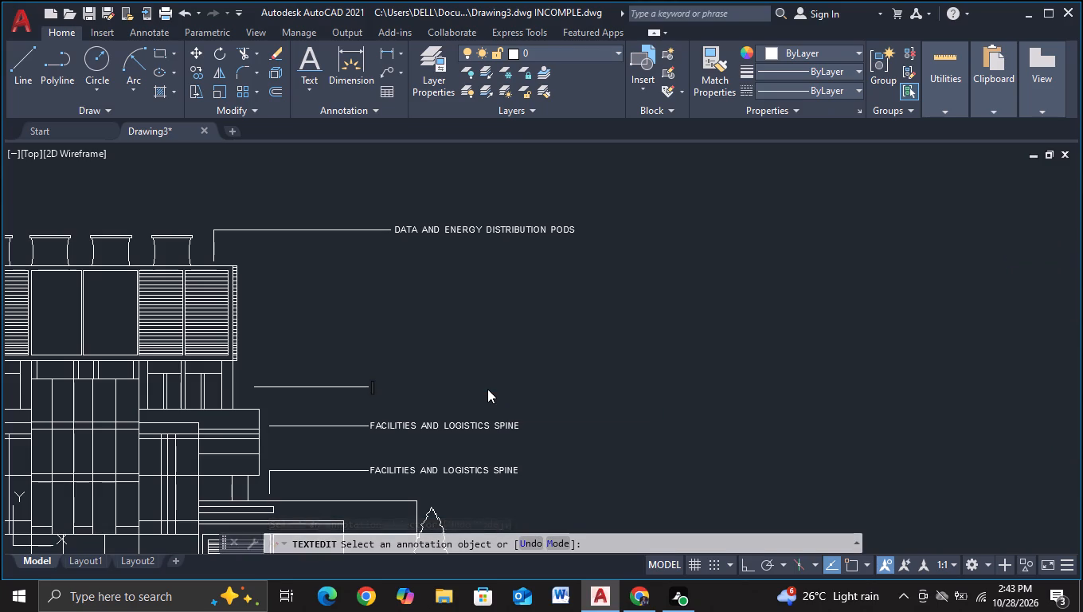
text(MAIN)
text(TE)
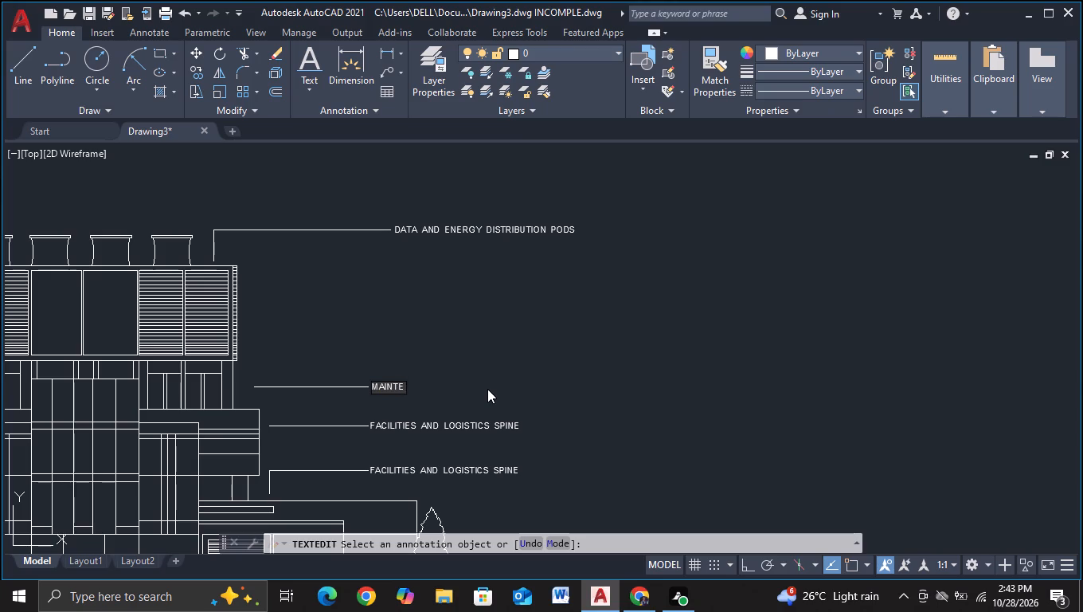
text(NS)
key(BackSpace)
key(a)
text(NCE)
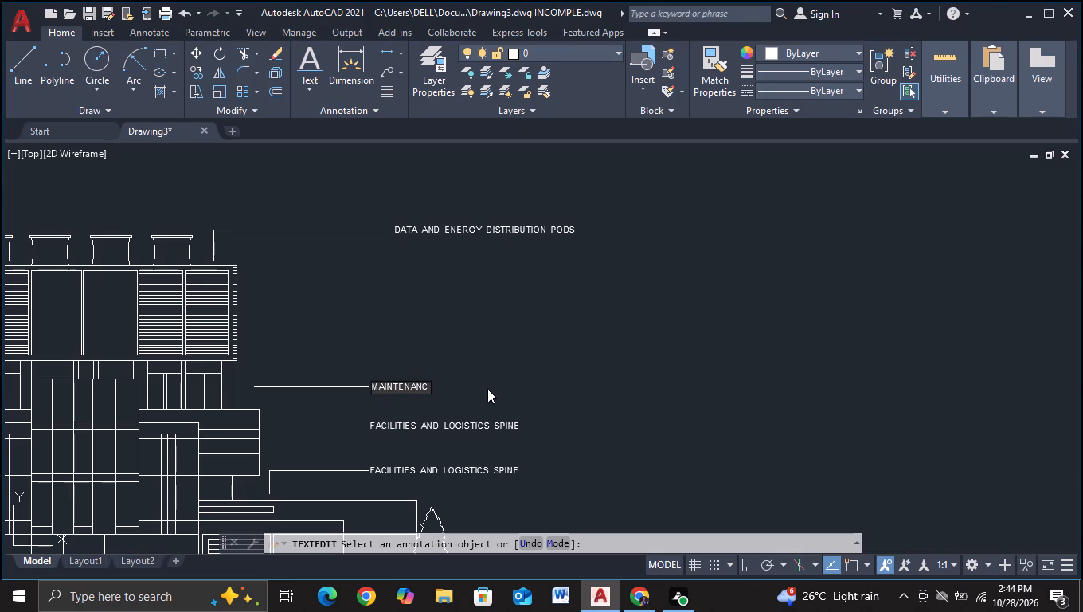
key(space)
key(space)
key(space)
text(SH)
key(u)
text(TT)
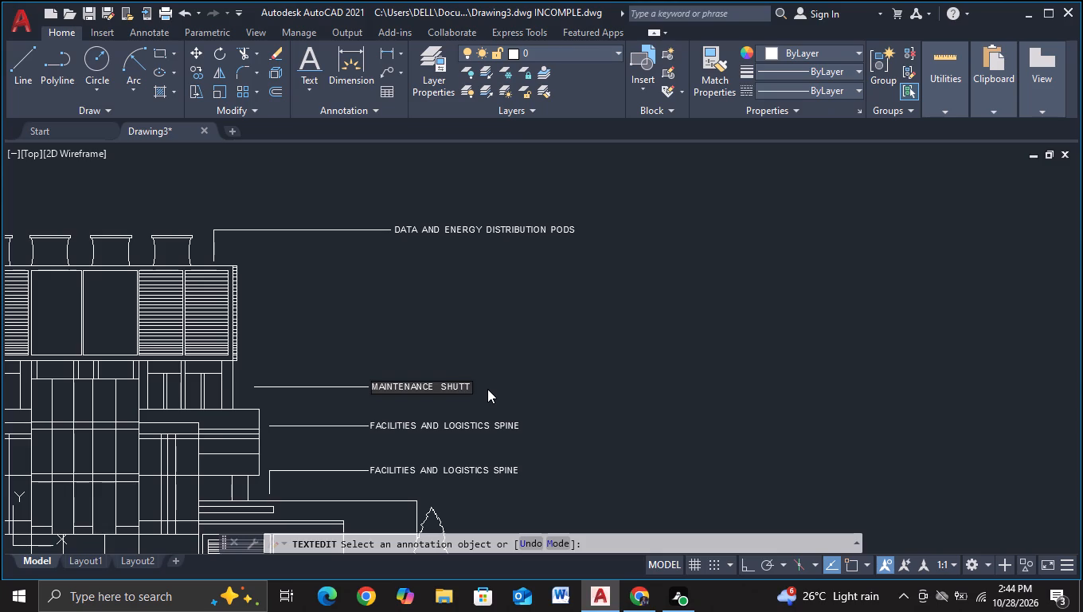
text(LE)
key(space)
key(space)
text(STA)
key(t)
text(ION)
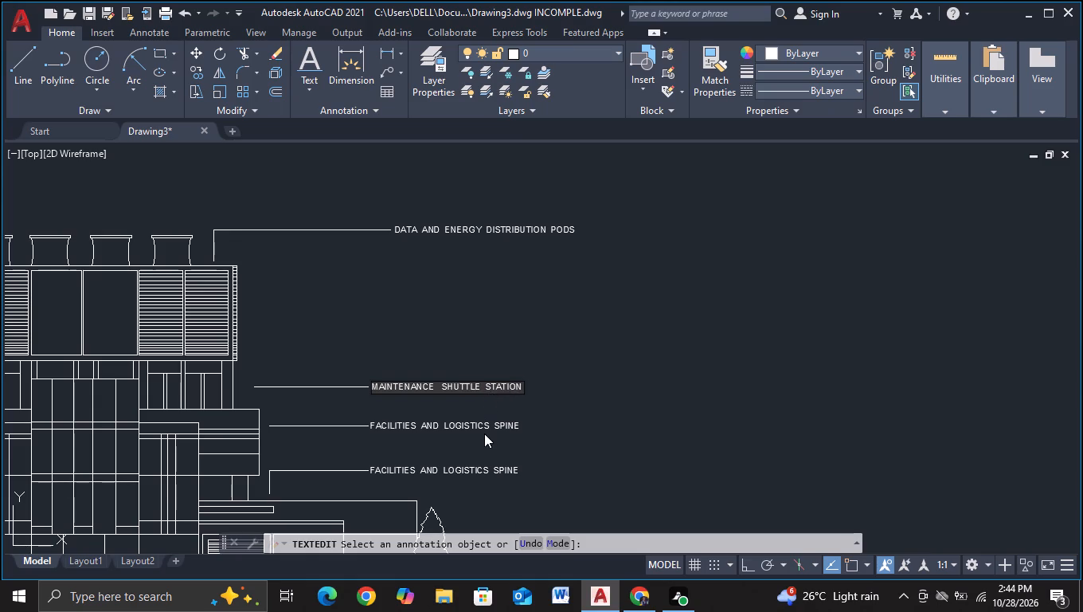
click(505, 404)
Replace the text of the rear elevation's third right label from the top with "REAR SERVICE YARD".
click(492, 425)
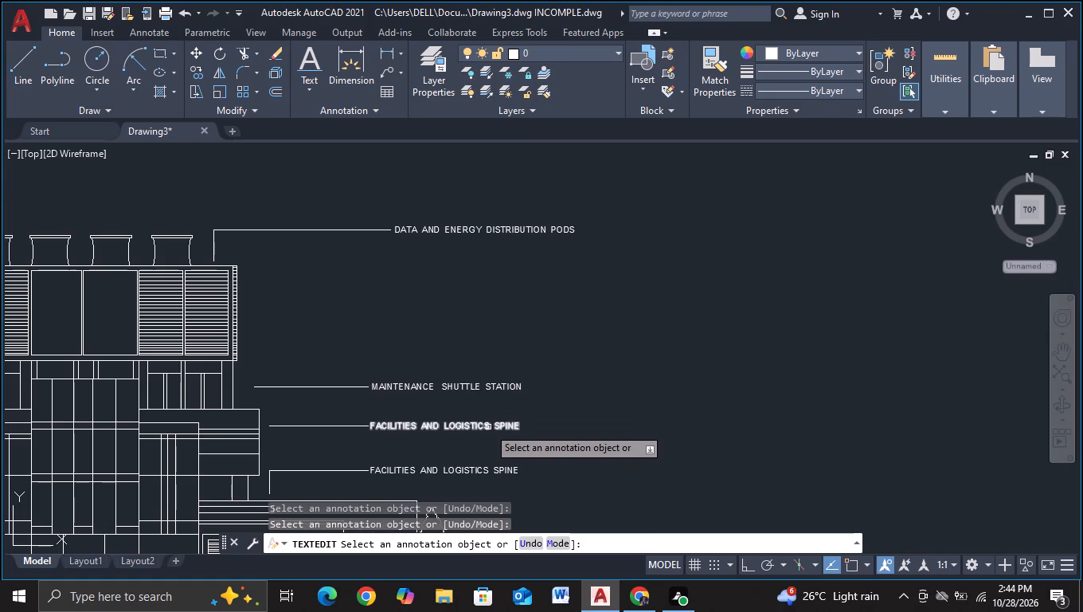
click(487, 428)
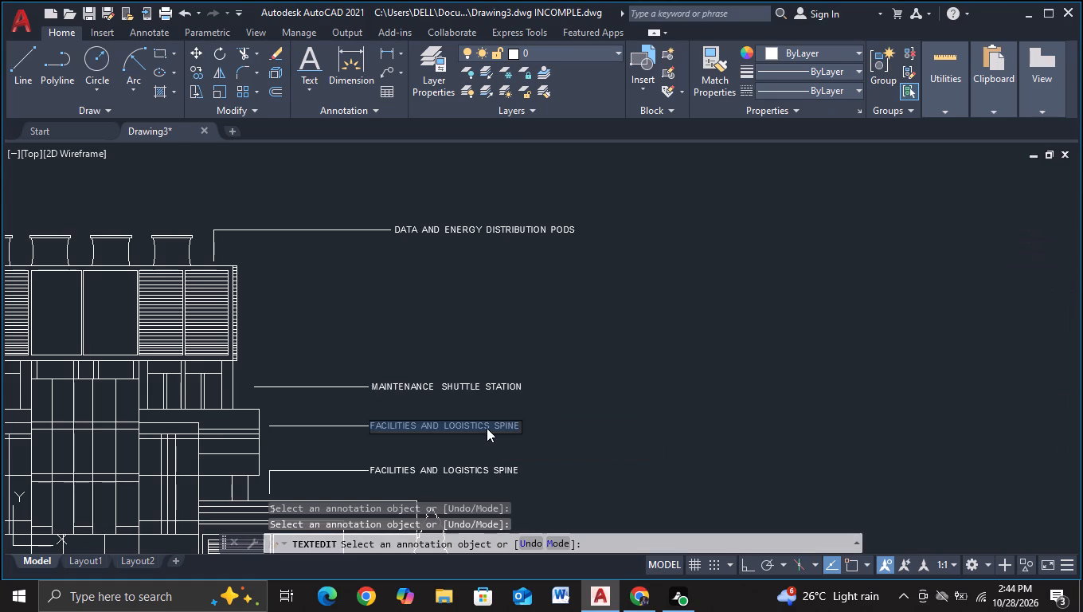
key(BackSpace)
text(REAR)
key(space)
key(space)
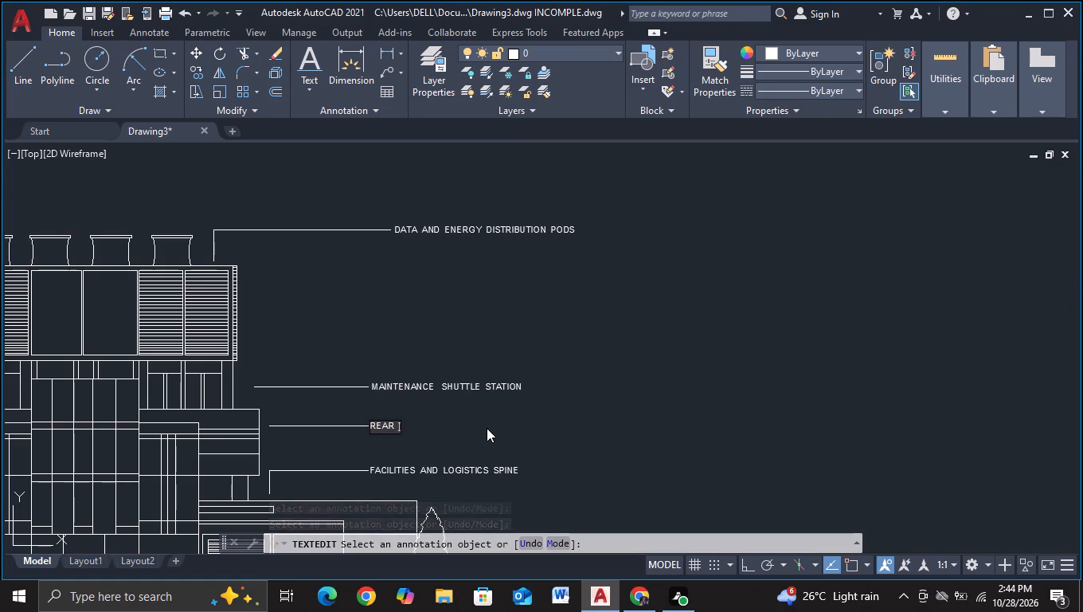
key(space)
key(BackSpace)
text(SERV)
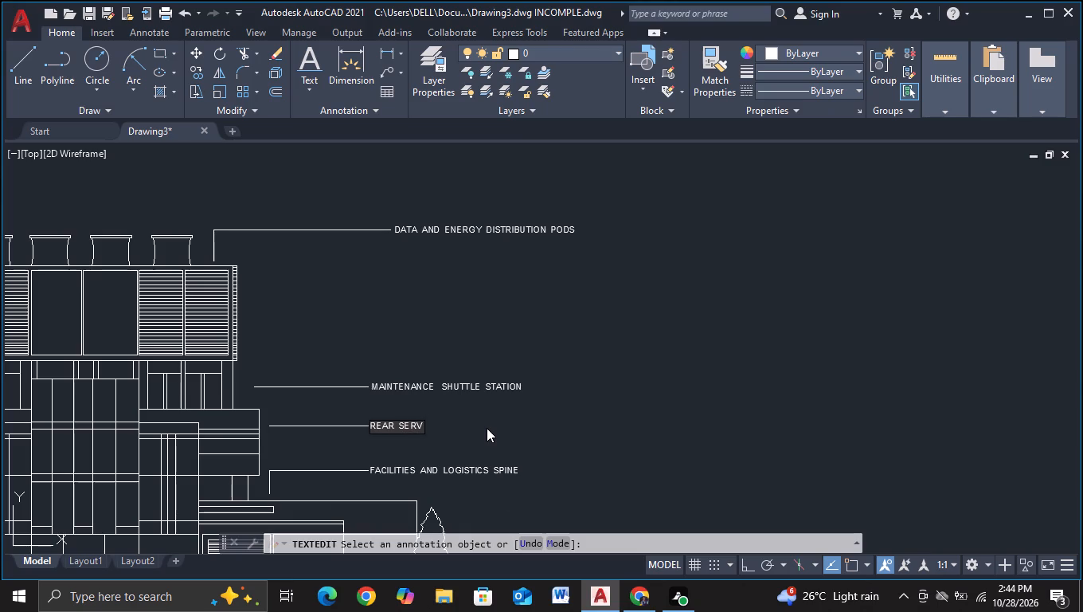
text(ICE)
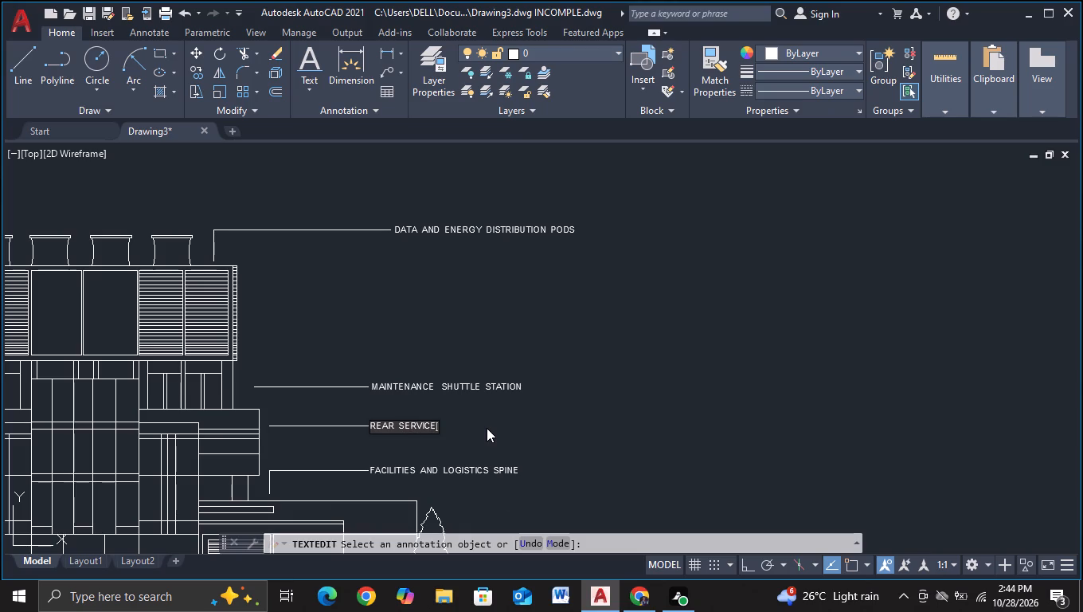
key(space)
key(space)
text(YA)
text(RD)
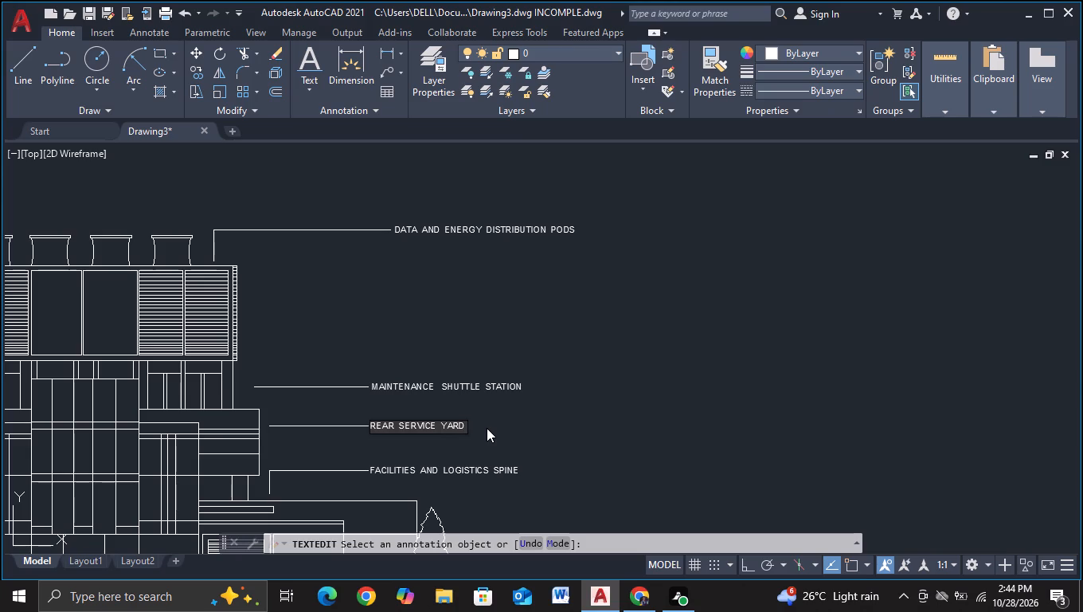
click(497, 439)
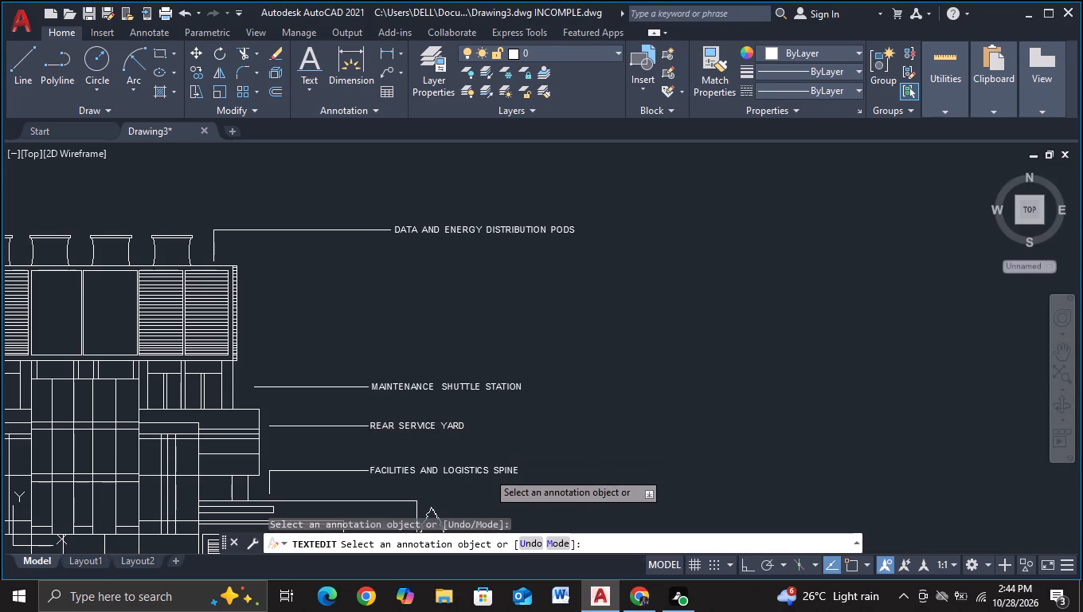
Replace the text of the rear elevation's fourth right label from the top with "FACADE BANDIND FOR SERVICE ROUTING".
click(487, 472)
key(BackSpace)
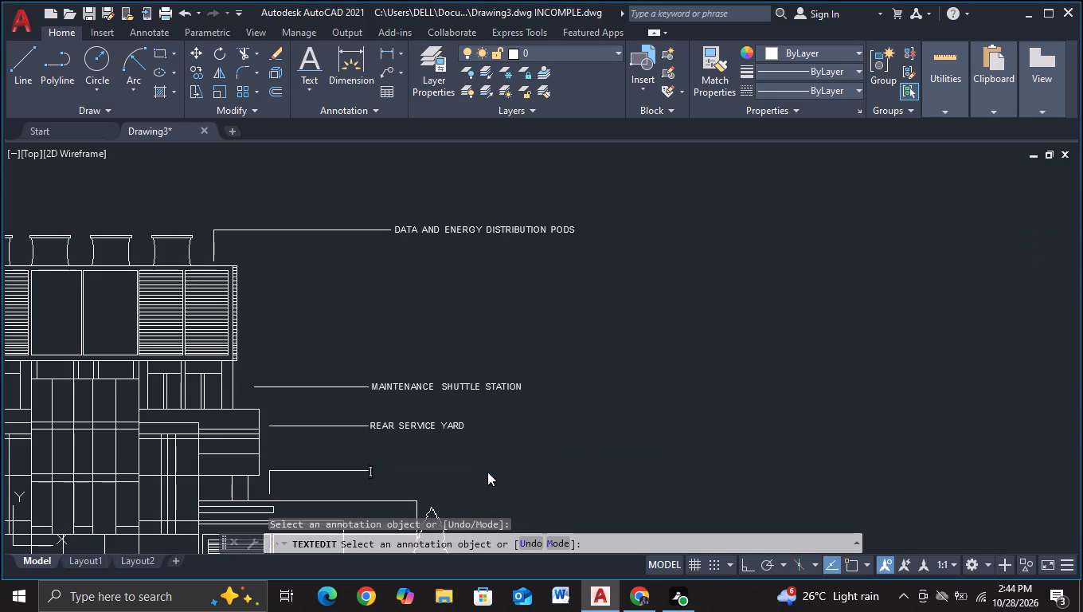
text(FA)
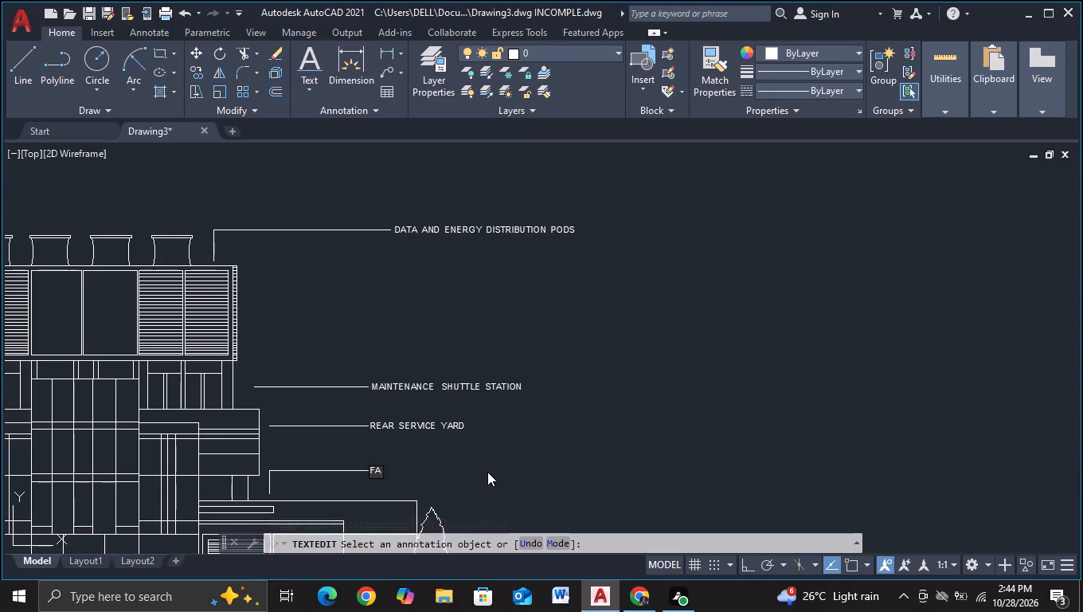
key(c)
text(ADE)
key(space)
text(BAN)
text(DIND)
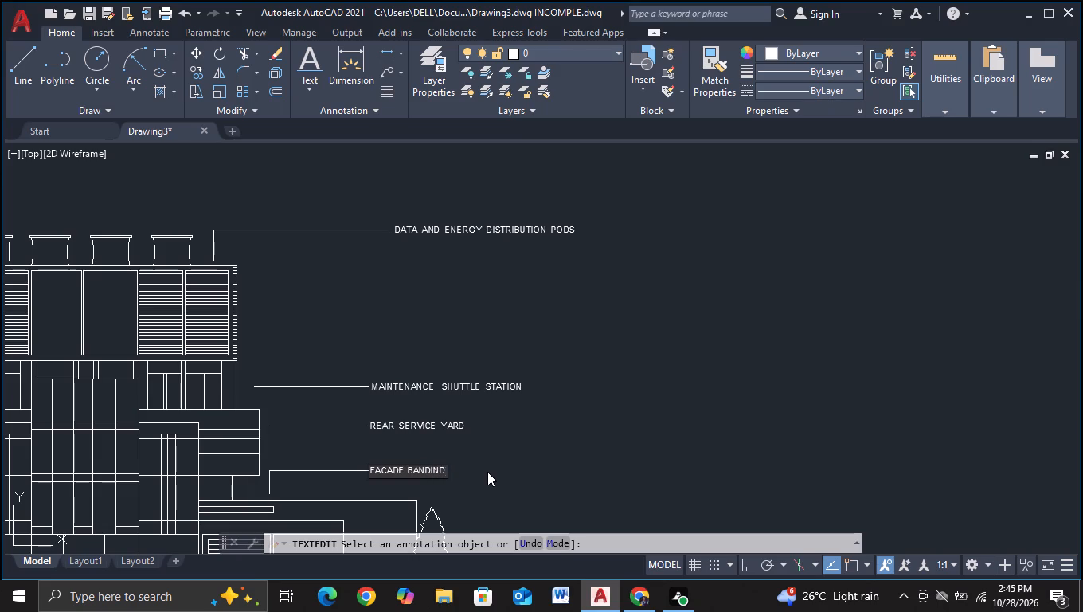
key(space)
key(space)
text(FOR)
key(space)
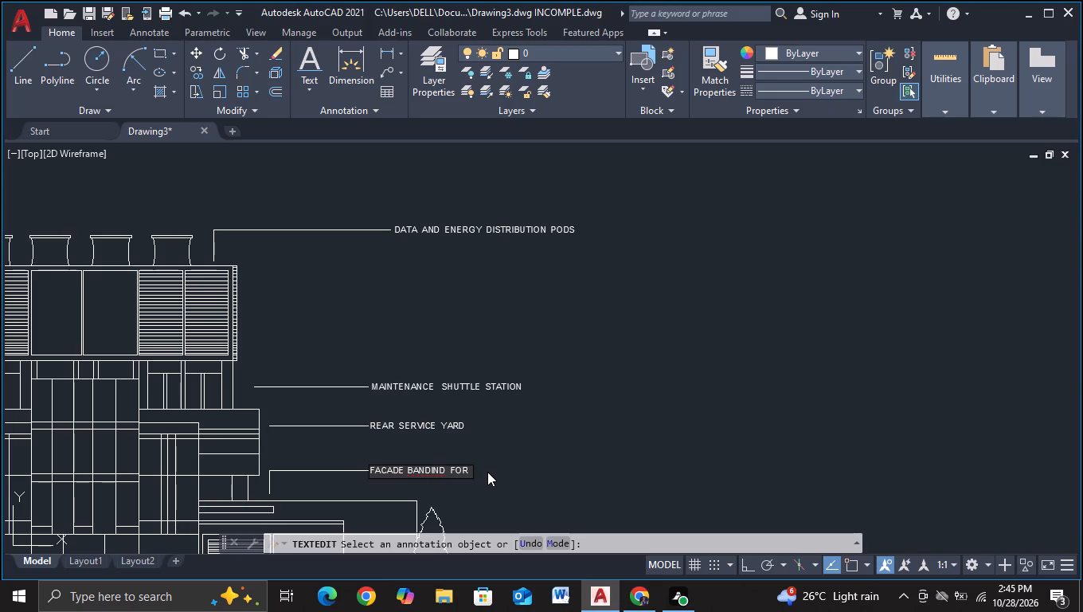
text(SER)
text(VICE)
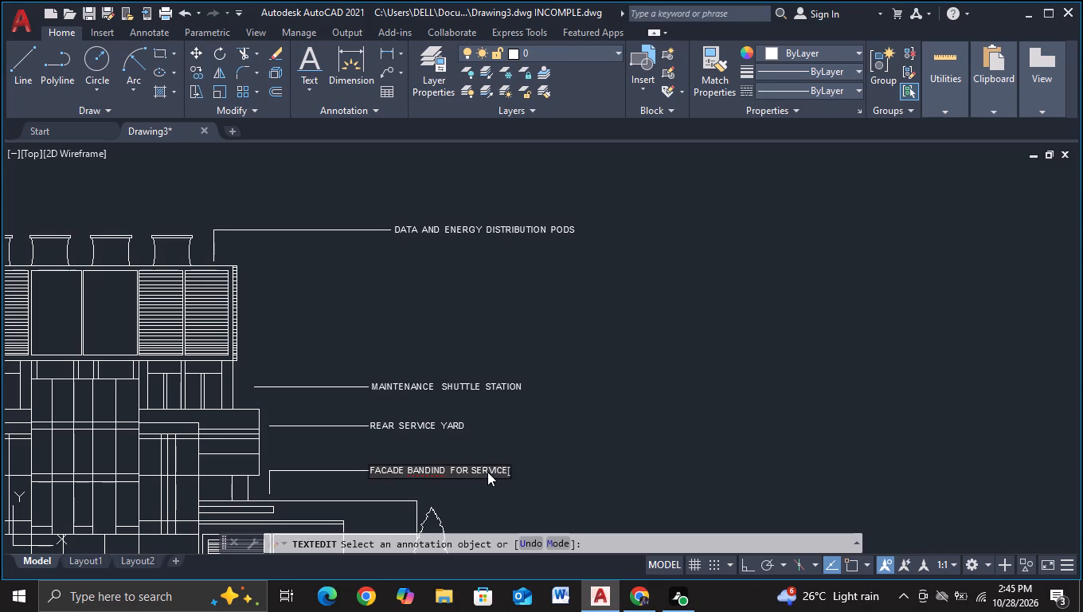
key(space)
key(space)
text(ROUTING)
Edit the second word of the rear elevation's fourth right label so it reads "FACADE BANDINDG FOR SERVICE ROUTING".
scroll(487, 472, up, 1)
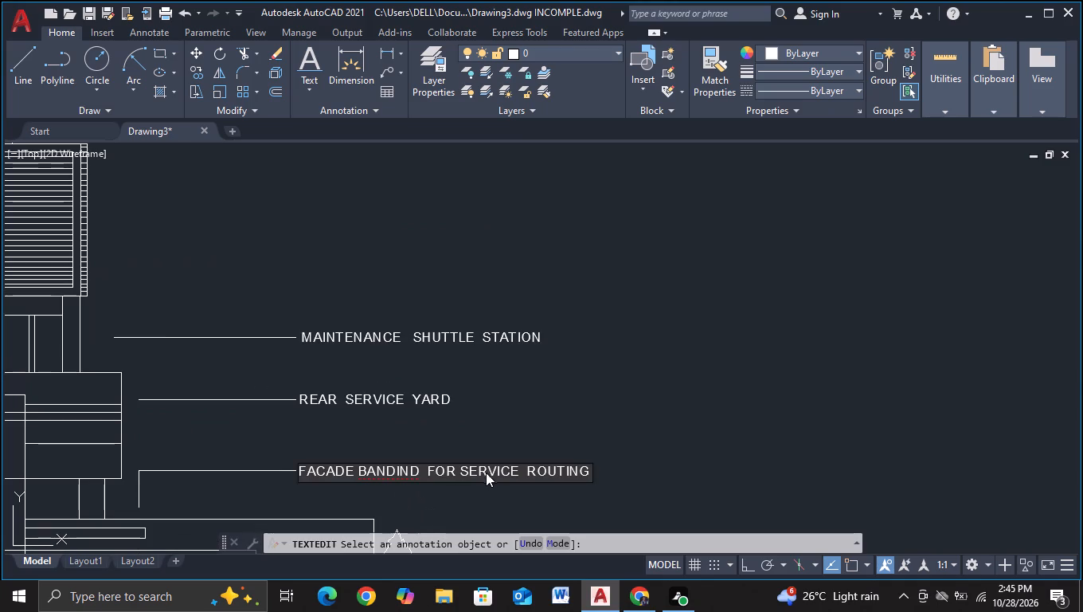
click(422, 473)
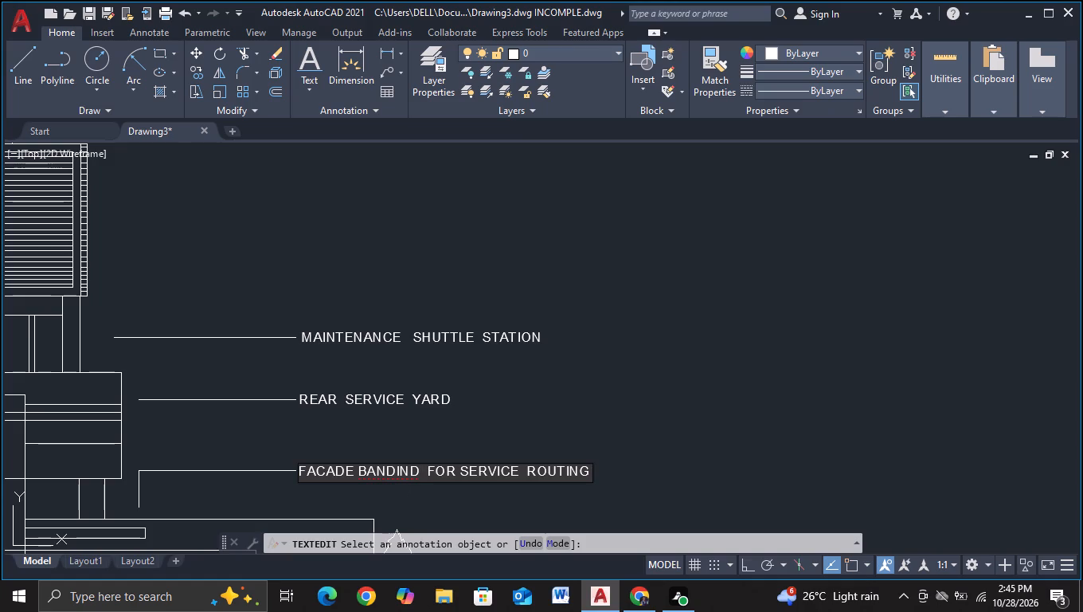
key(BackSpace)
key(g)
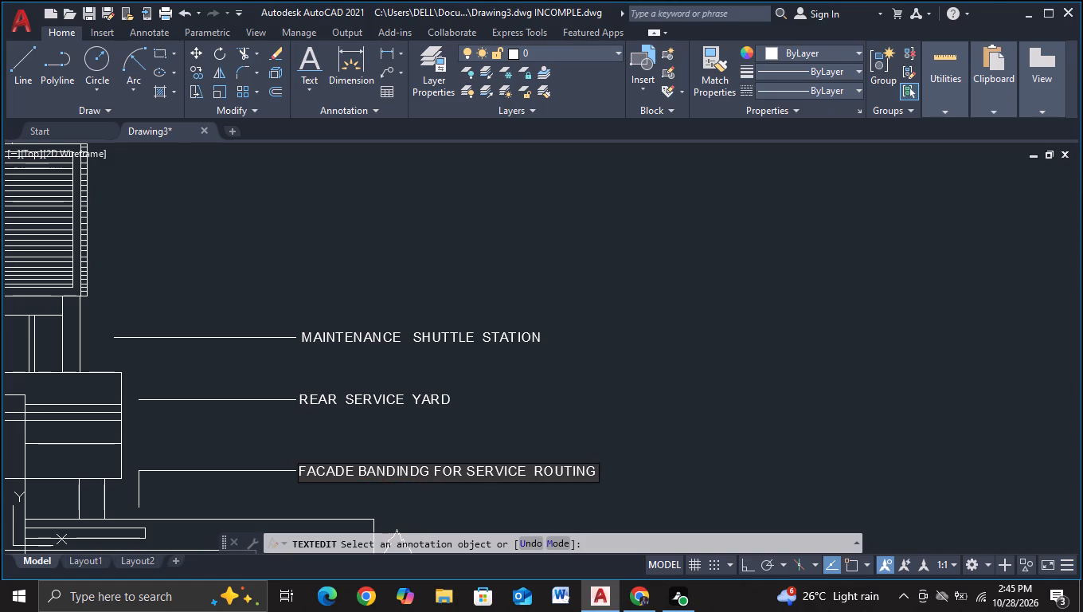
click(537, 506)
scroll(571, 409, down, 2)
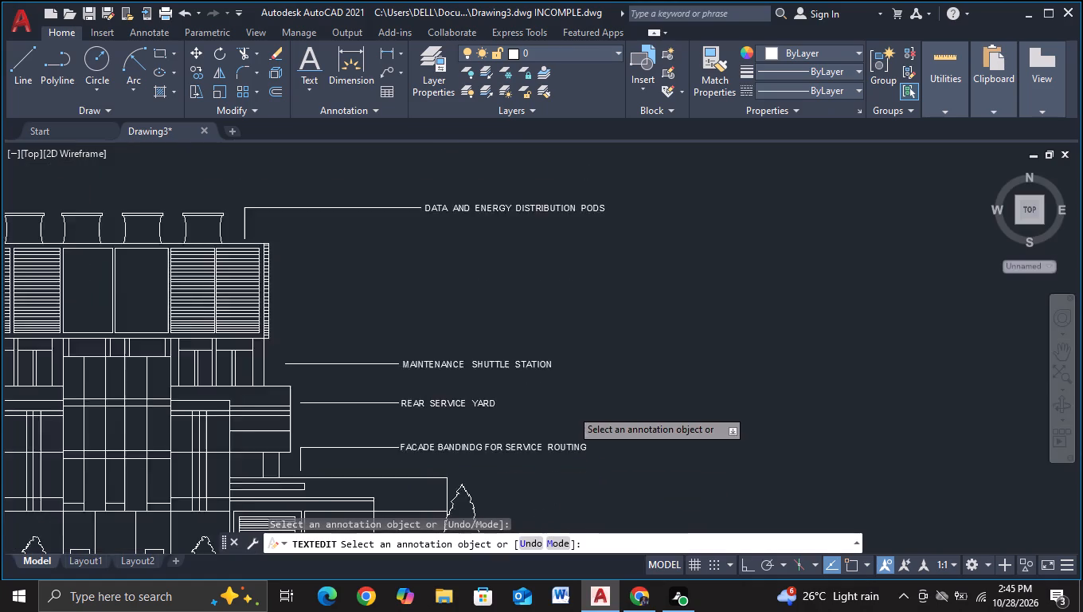
middle_drag(440, 328, 565, 279)
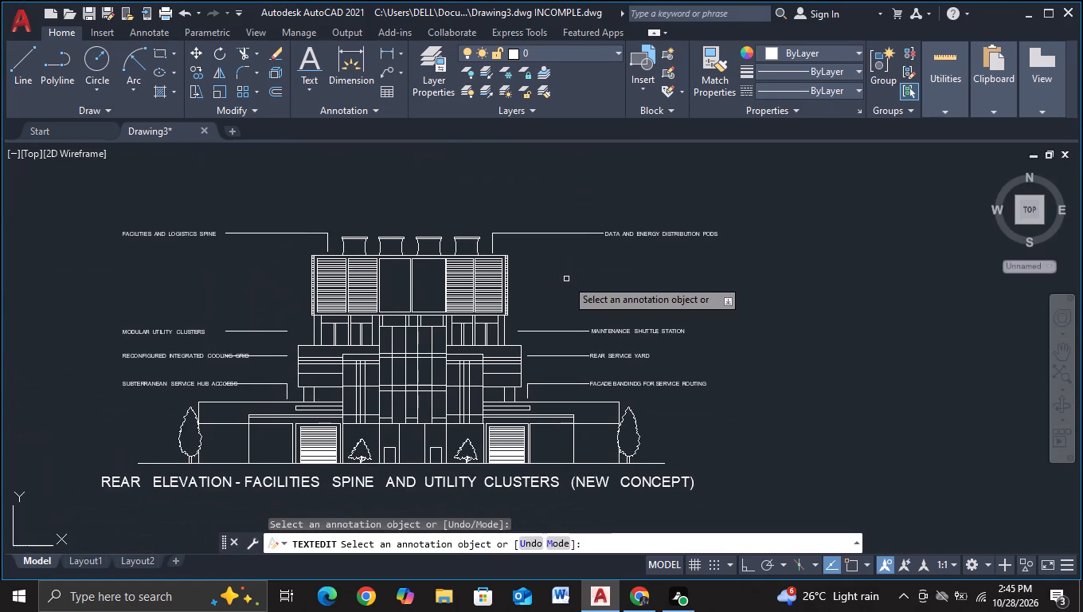
key(Escape)
Move the "RECONFIGURED INTEGRATED COOLING GRID" label about 23 units horizontally left so it clears its leader line, with Ortho on.
scroll(163, 317, up, 2)
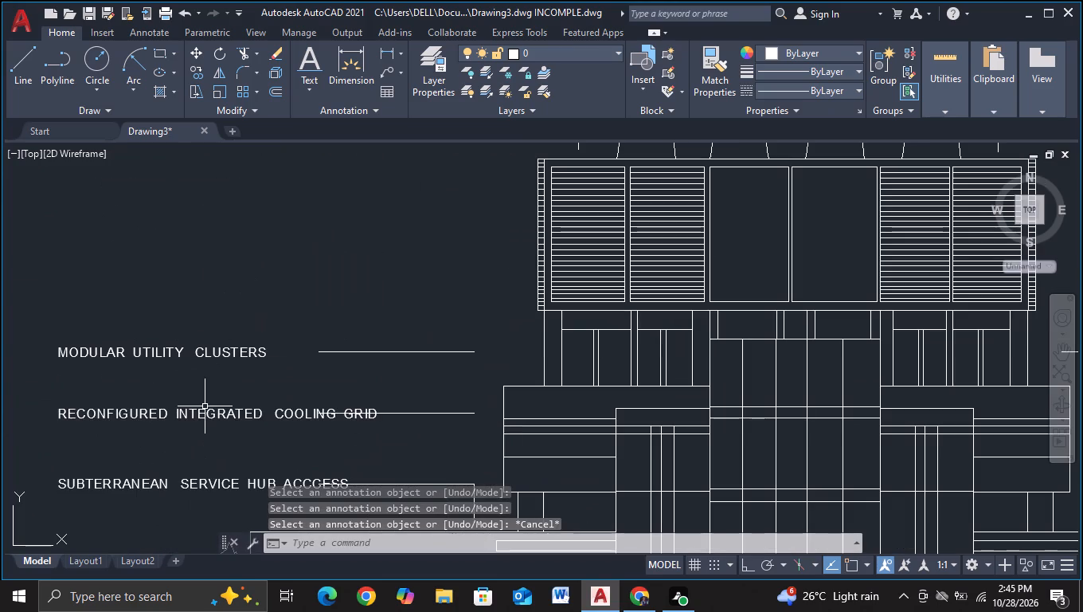
click(205, 410)
key(m)
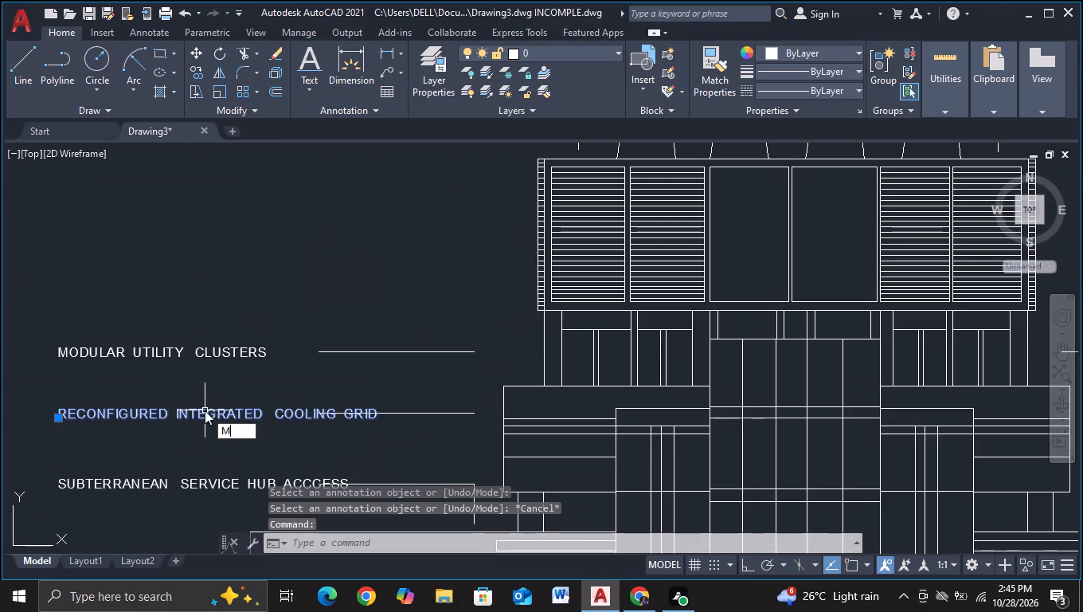
double_click(283, 445)
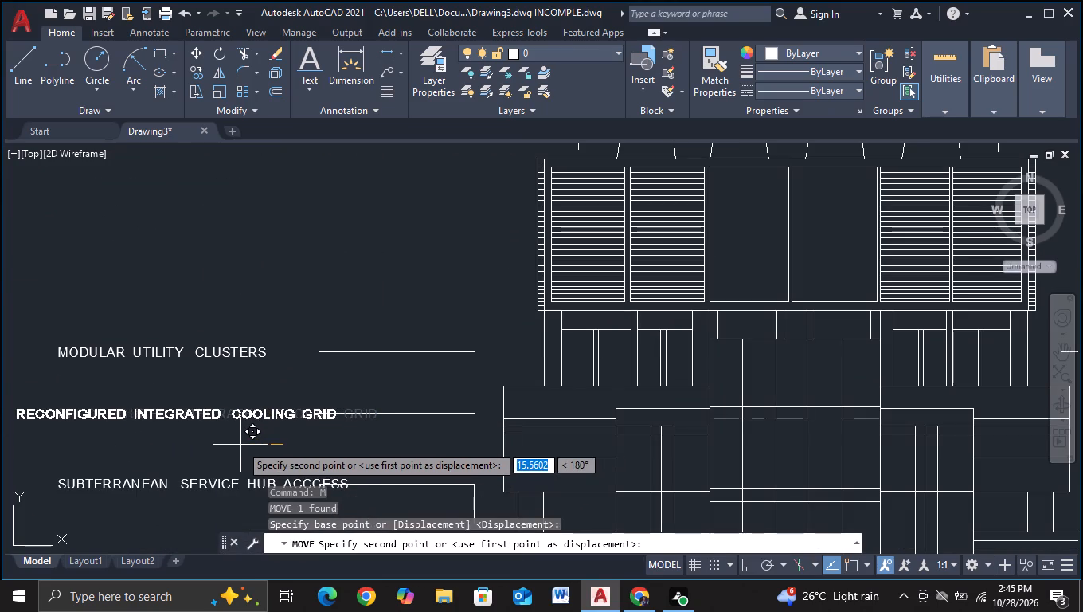
key(F8)
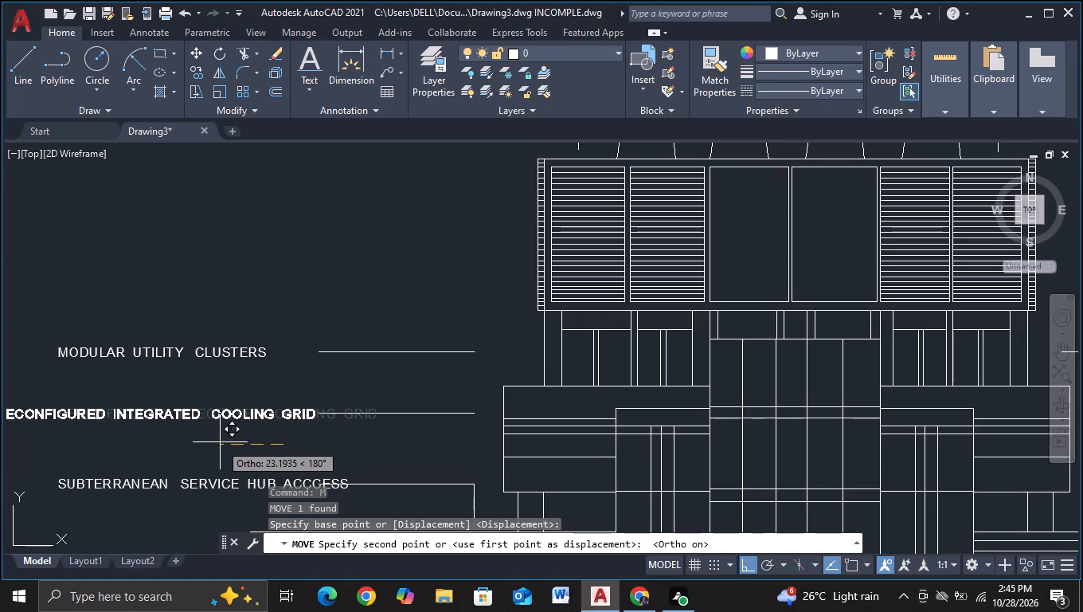
click(220, 442)
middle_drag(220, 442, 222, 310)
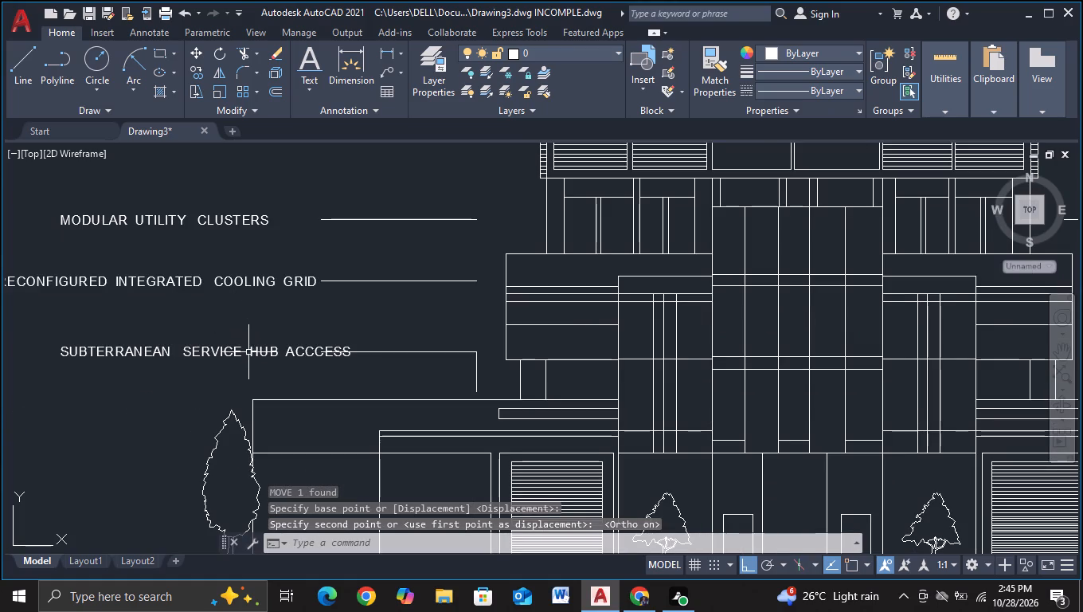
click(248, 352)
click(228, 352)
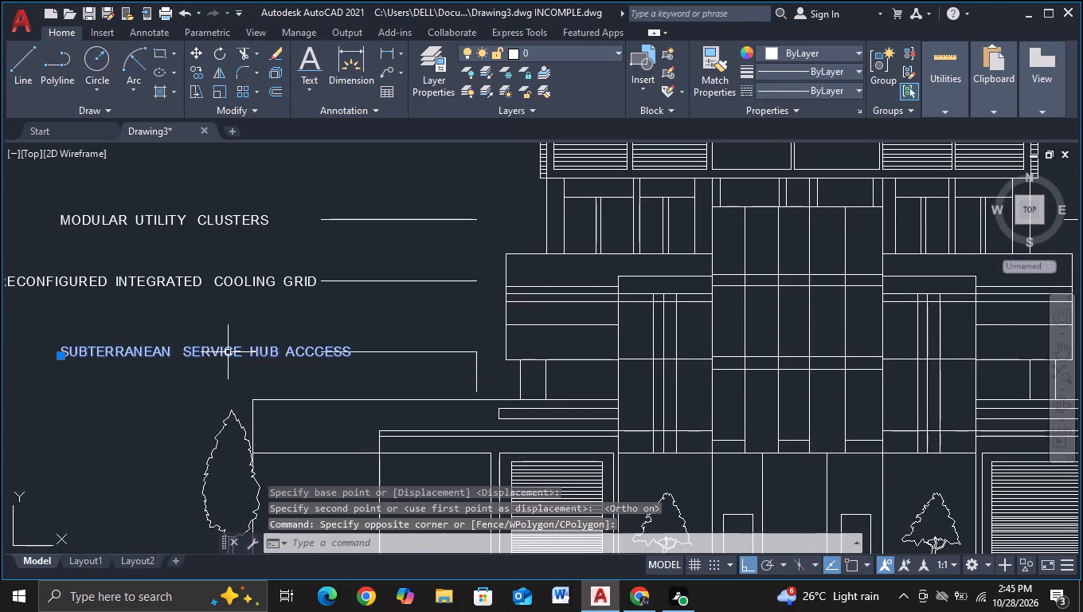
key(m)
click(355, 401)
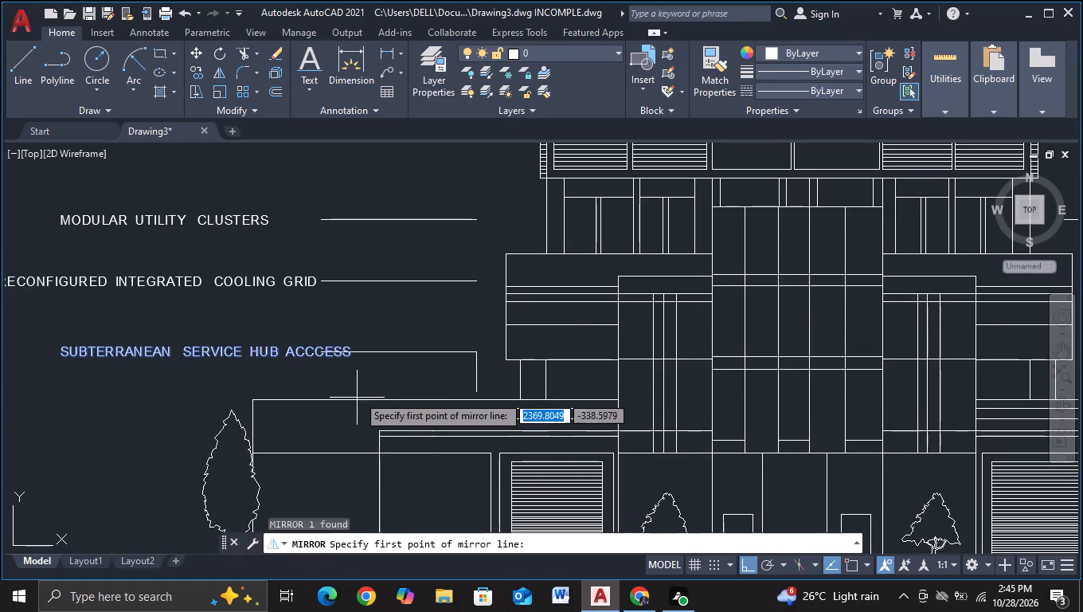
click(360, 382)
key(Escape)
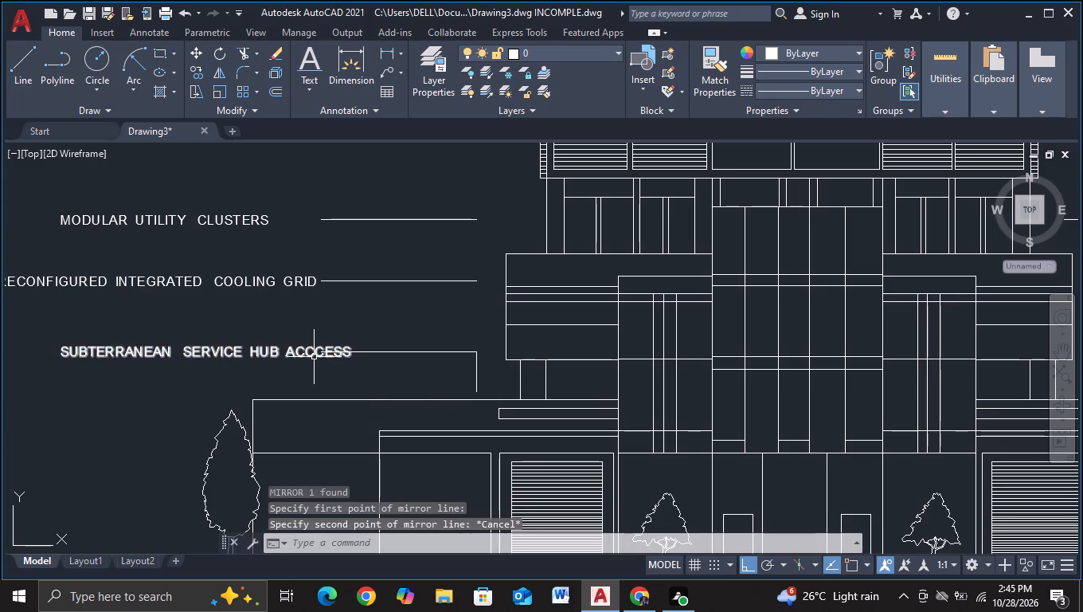
Move the "SUBTERRANEAN SERVICE HUB ACCCESS" label horizontally left so its end meets the start of its leader line.
click(314, 357)
key(m)
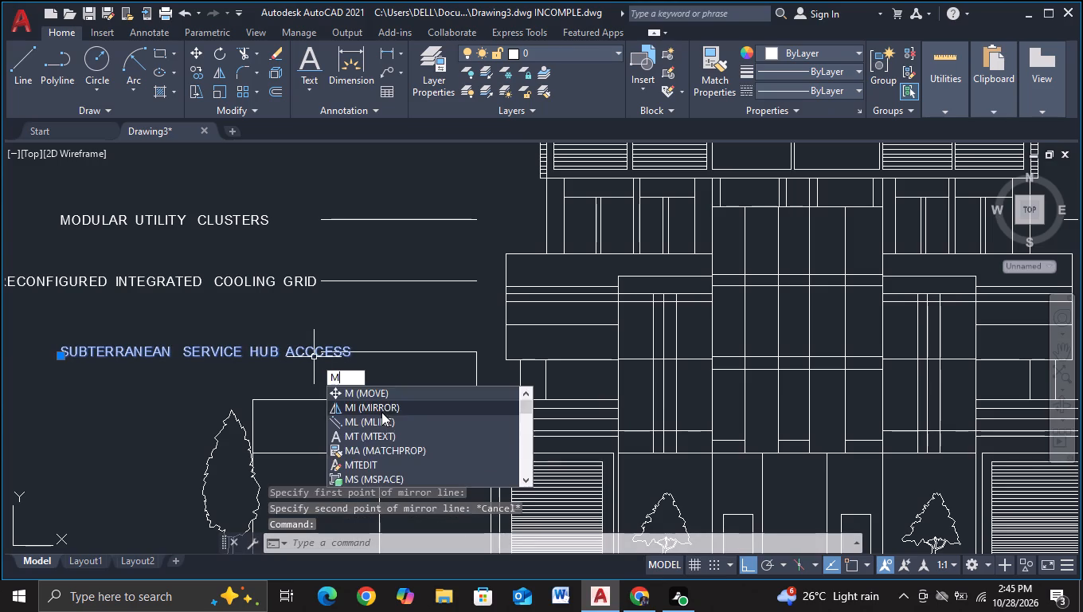
click(386, 390)
click(387, 382)
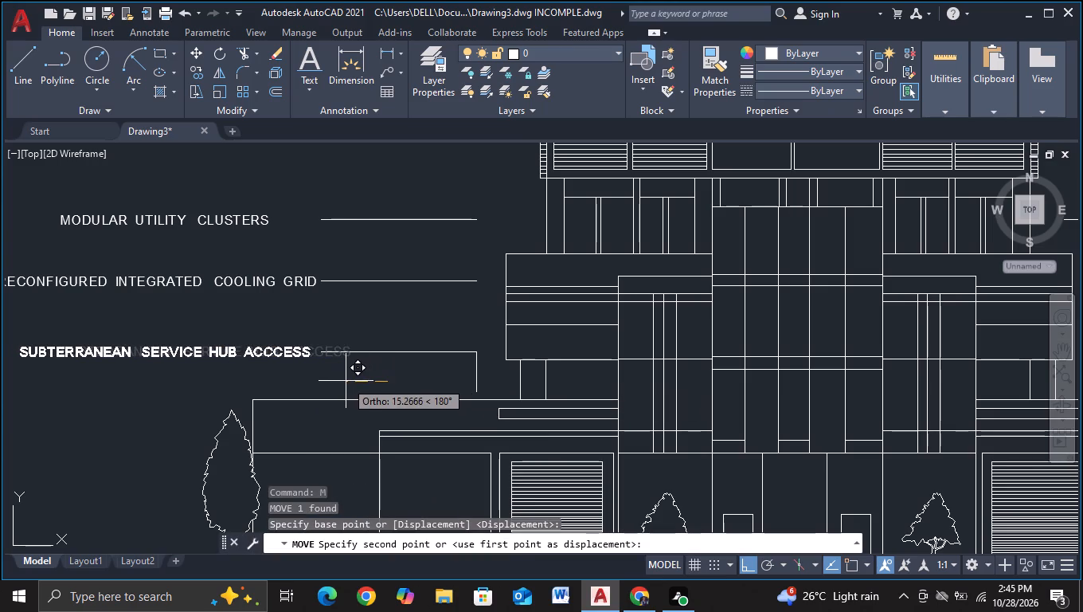
click(350, 380)
key(Escape)
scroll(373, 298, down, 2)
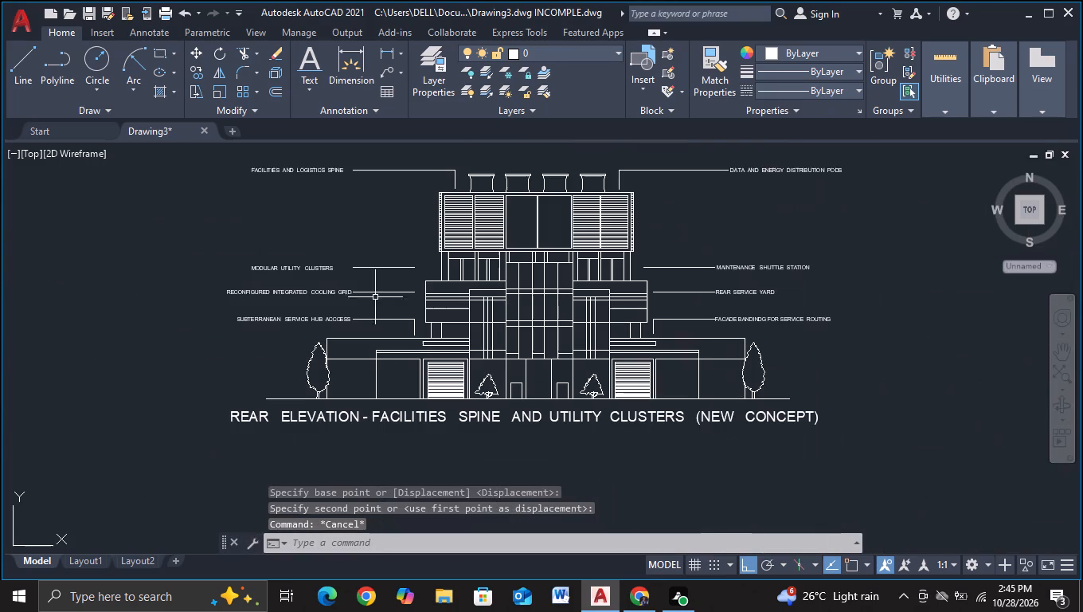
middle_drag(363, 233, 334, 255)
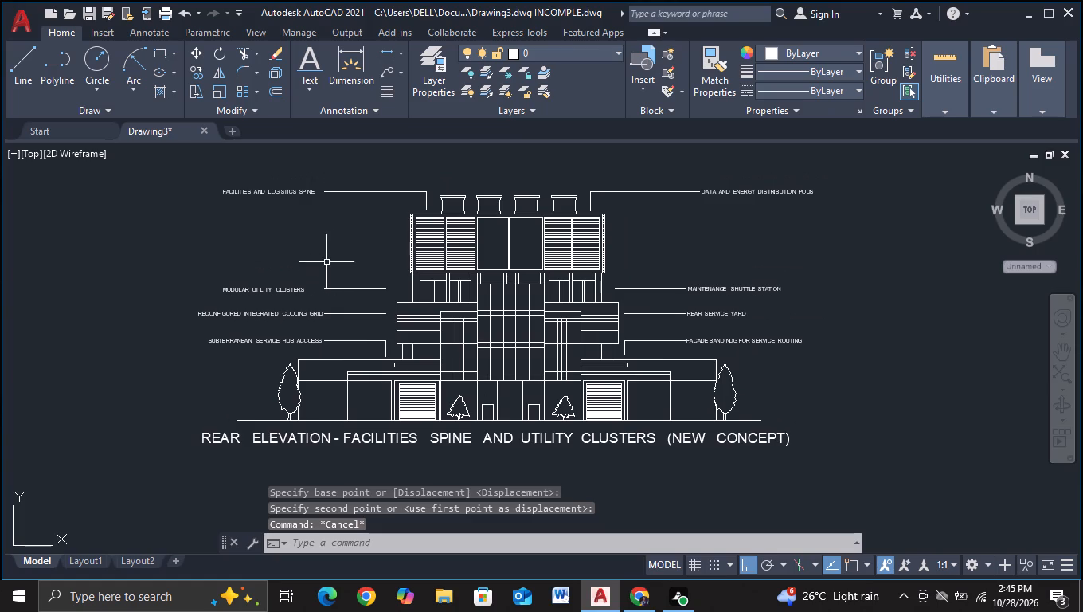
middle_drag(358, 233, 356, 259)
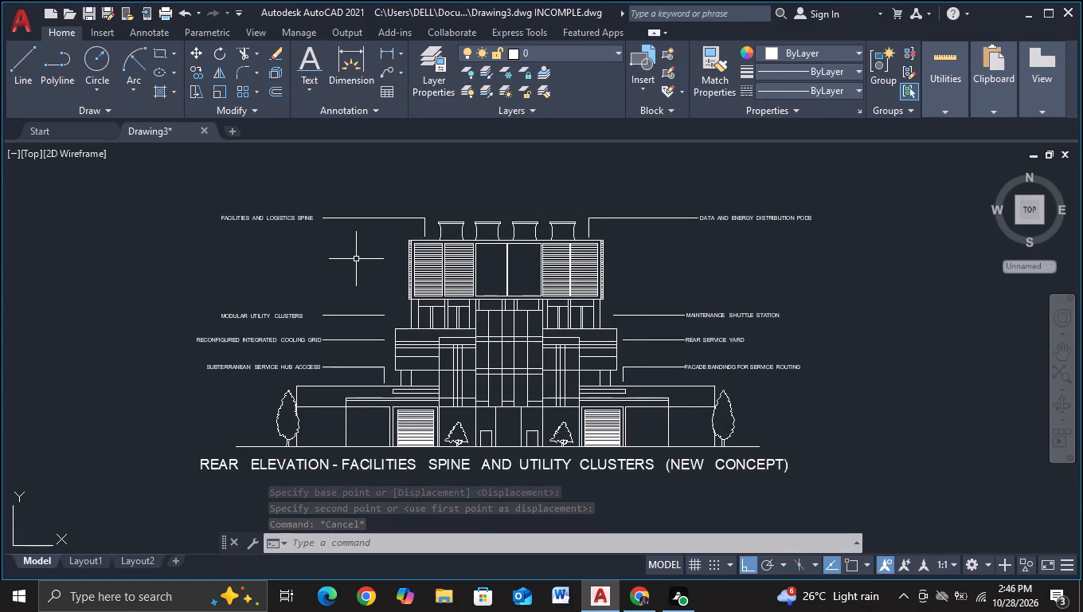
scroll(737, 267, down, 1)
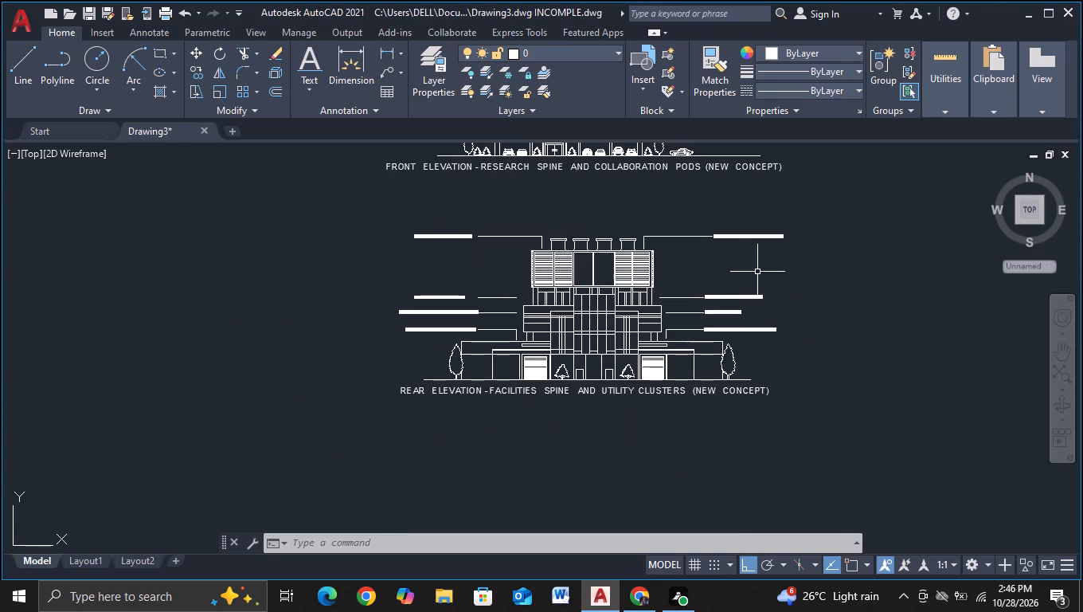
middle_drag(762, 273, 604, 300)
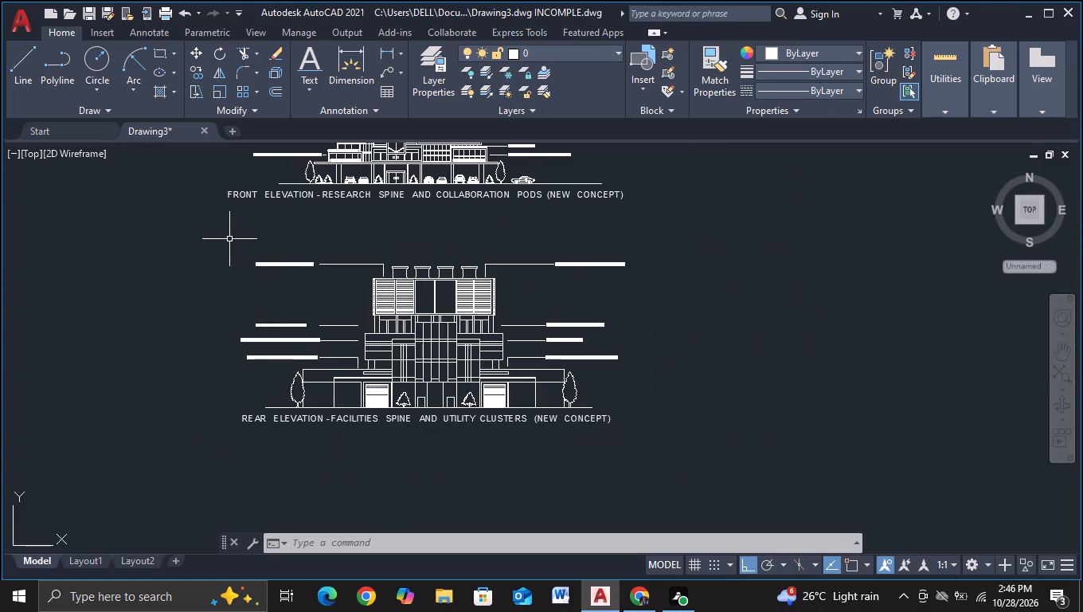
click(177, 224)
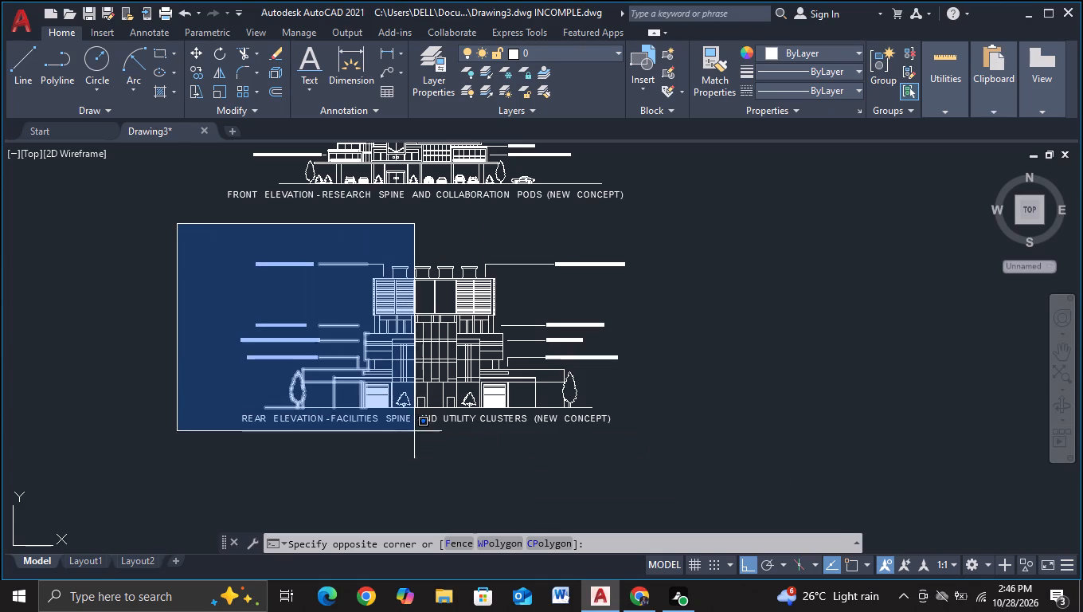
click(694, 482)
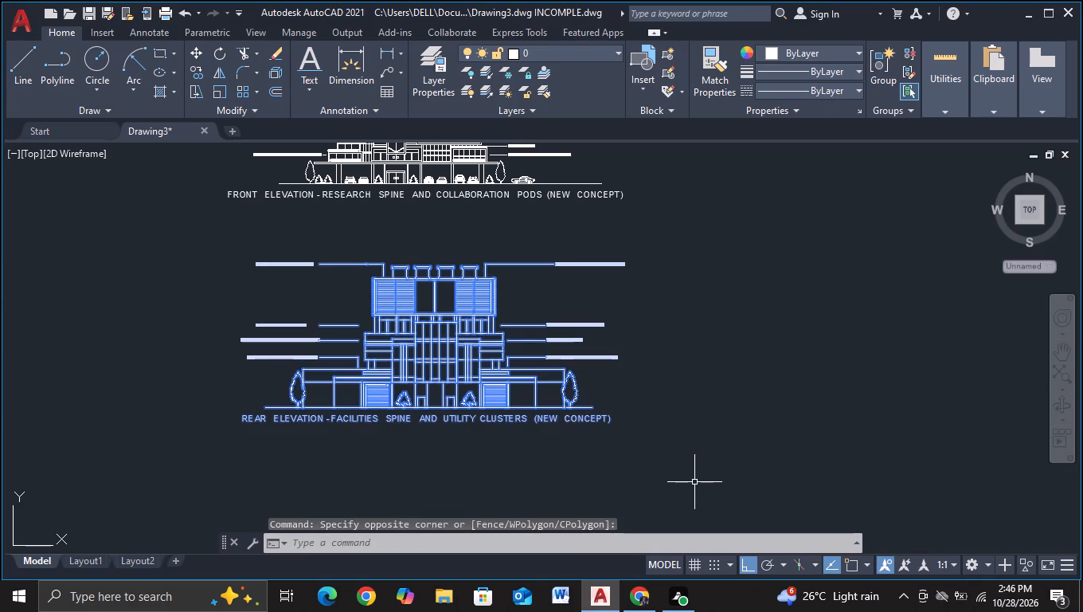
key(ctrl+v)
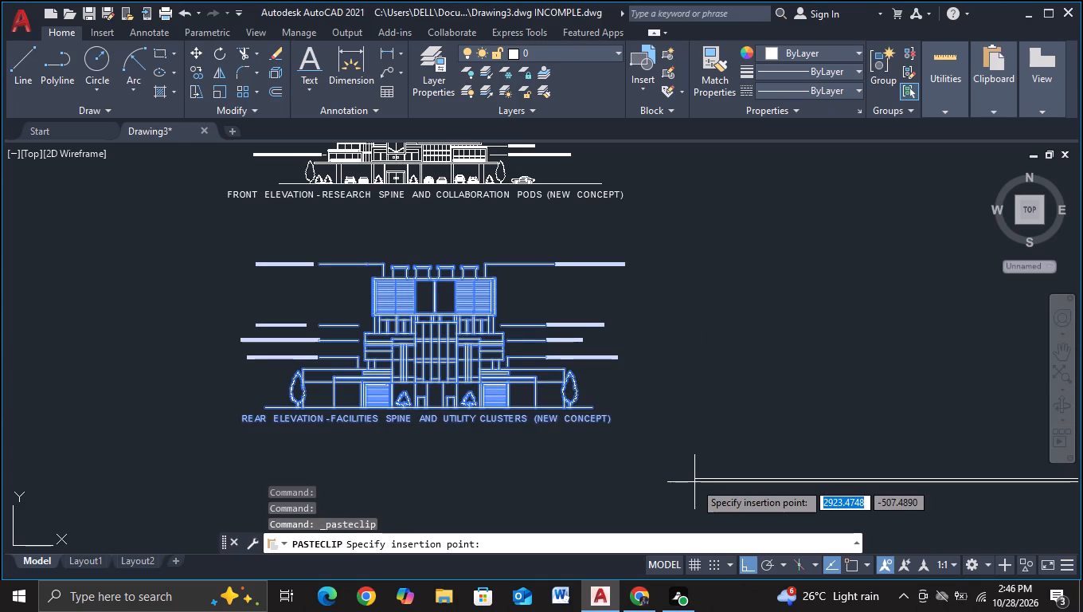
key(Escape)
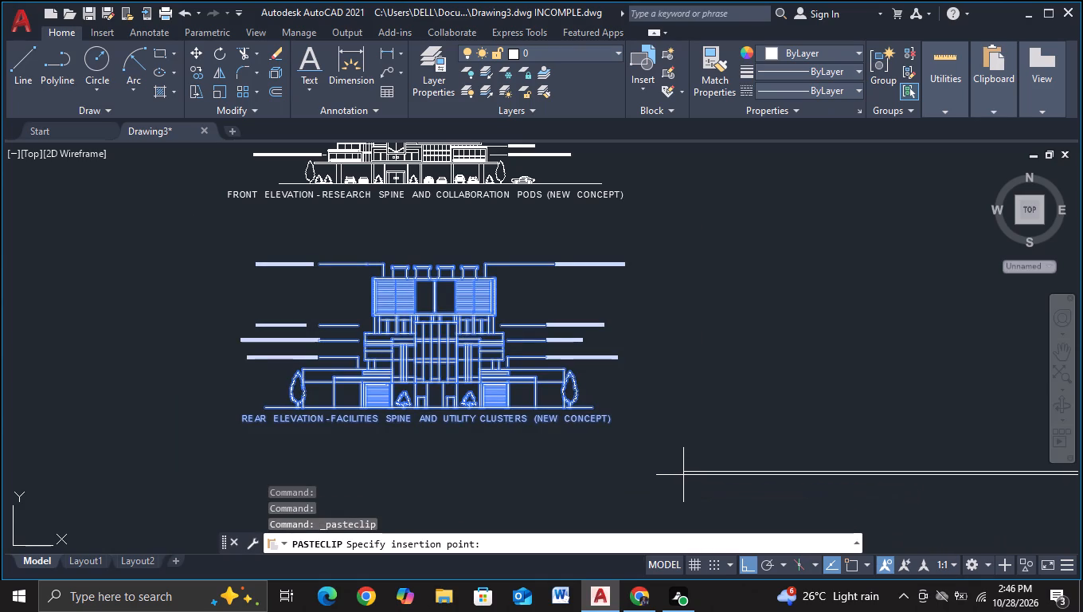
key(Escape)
Copy the entire rear elevation, including its leaders, labels and title, to the clipboard.
click(224, 242)
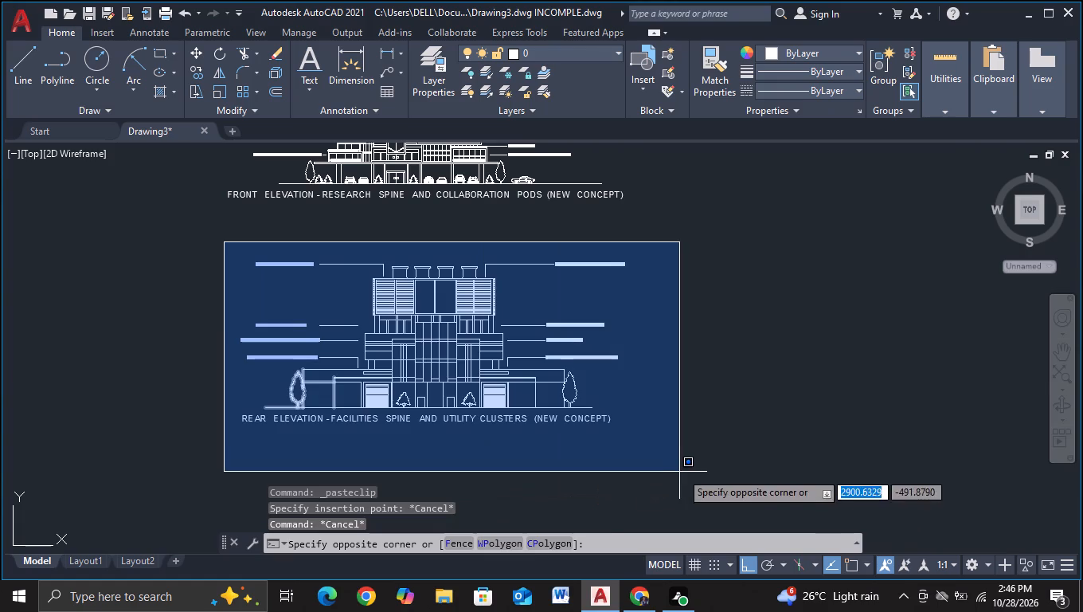
click(687, 461)
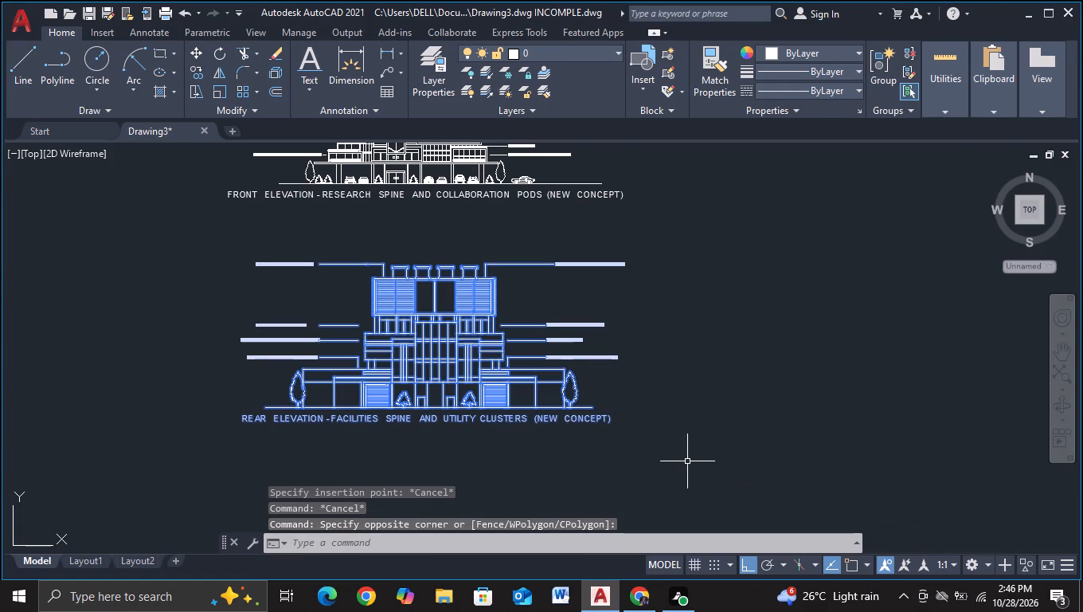
key(ctrl+c)
key(Escape)
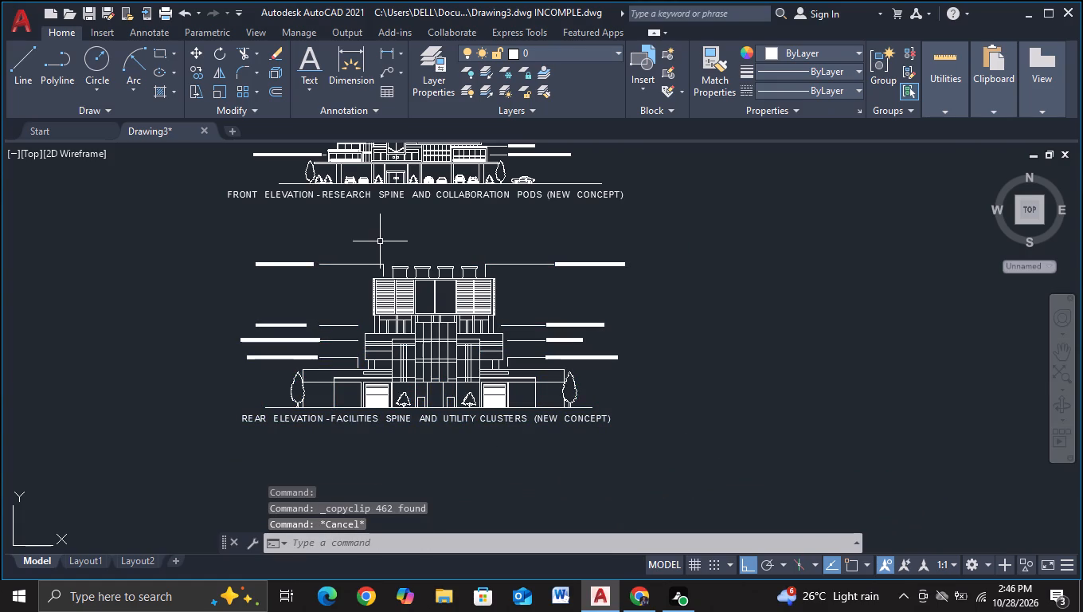
Create a new blank drawing and turn off its grid display.
click(230, 134)
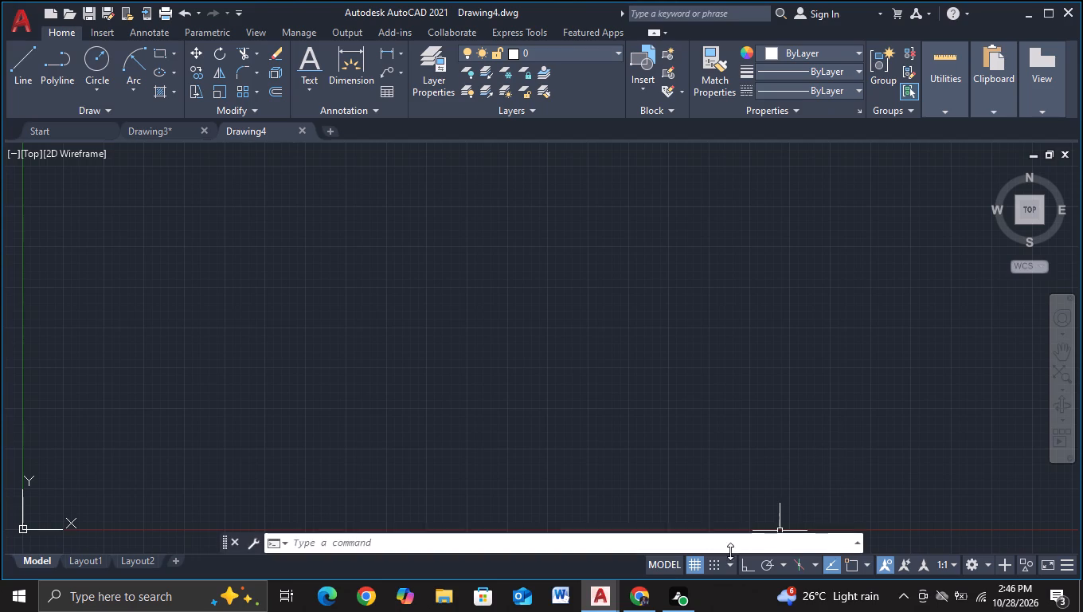
click(697, 568)
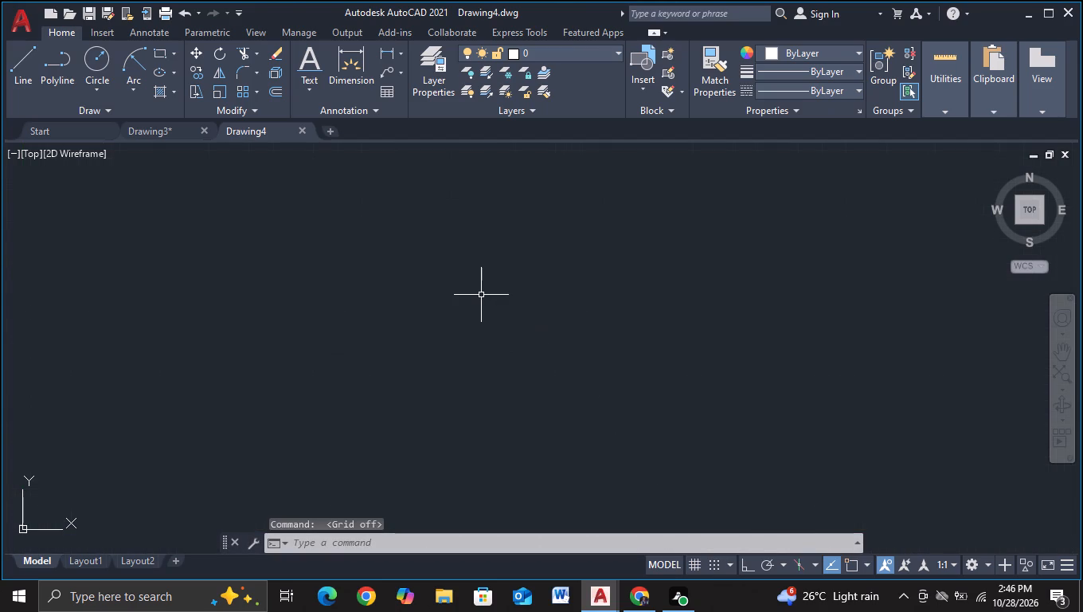
Paste the copied rear elevation with its leaders, labels and title into the new drawing, just below and right of the origin.
key(ctrl+v)
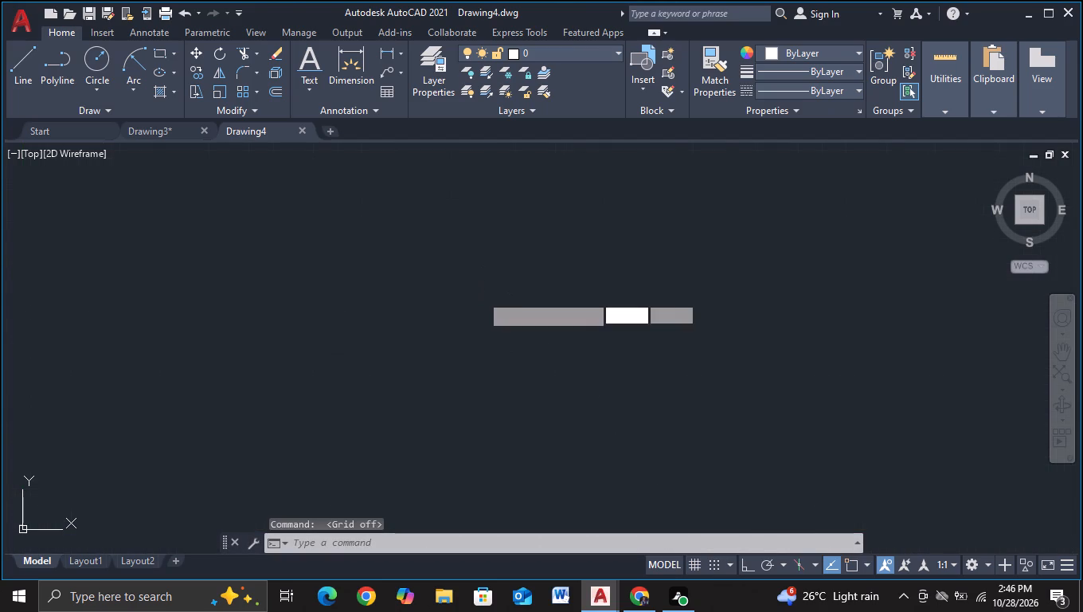
scroll(349, 432, down, 7)
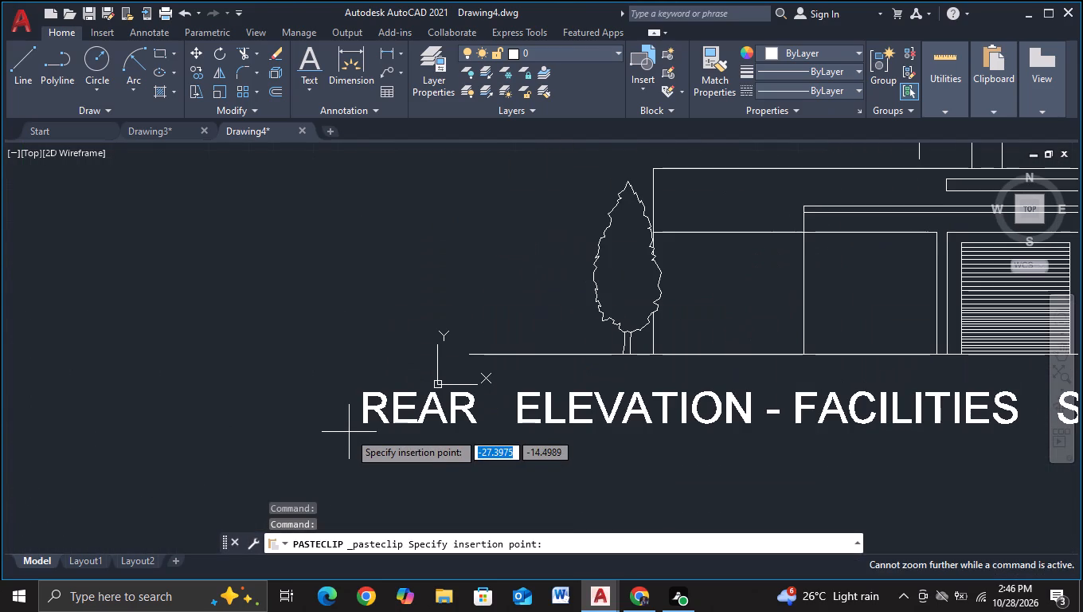
scroll(349, 431, down, 3)
scroll(165, 435, down, 6)
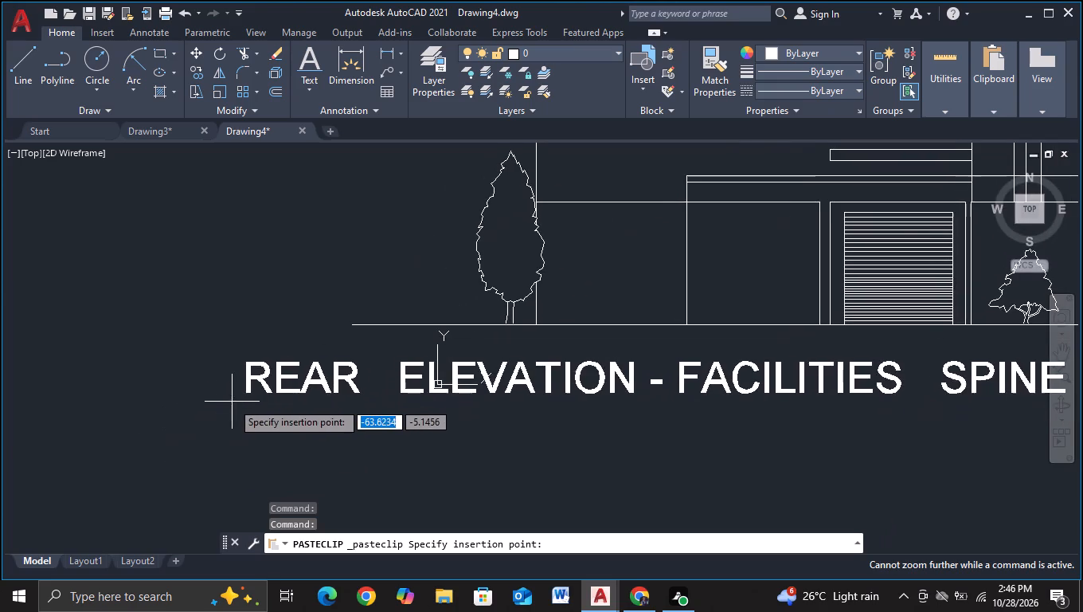
scroll(232, 402, down, 6)
scroll(434, 405, down, 4)
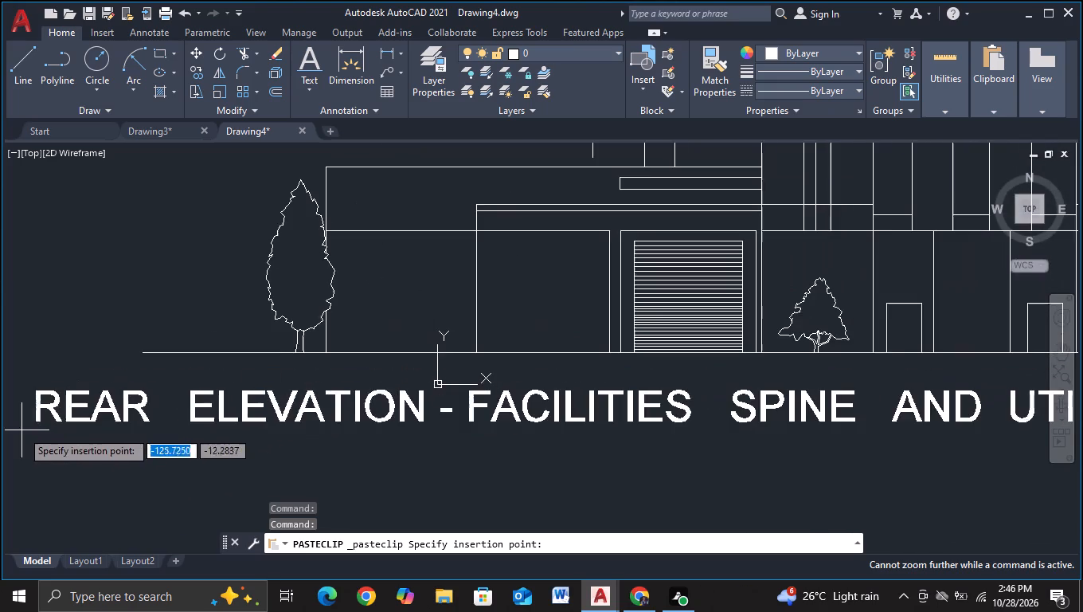
scroll(22, 430, down, 3)
scroll(324, 418, down, 3)
scroll(393, 412, up, 3)
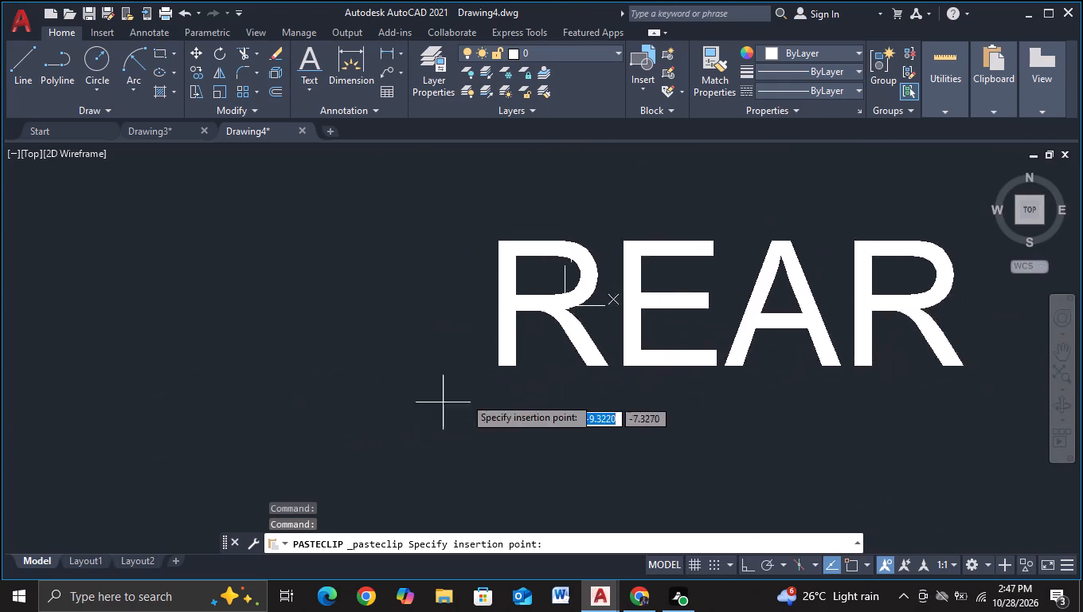
middle_drag(502, 390, 0, 394)
scroll(531, 341, down, 6)
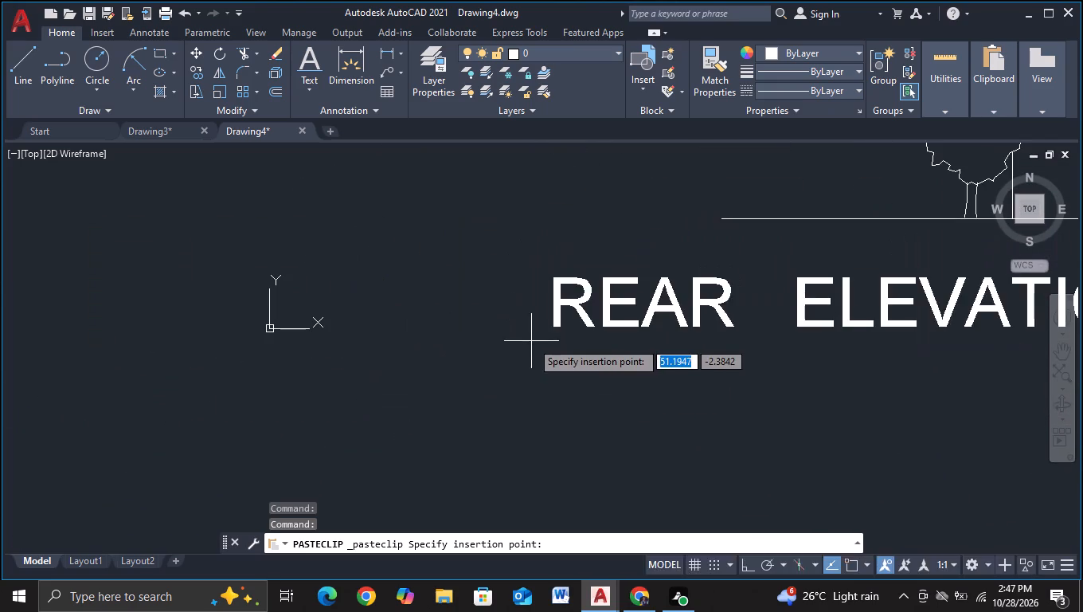
click(335, 431)
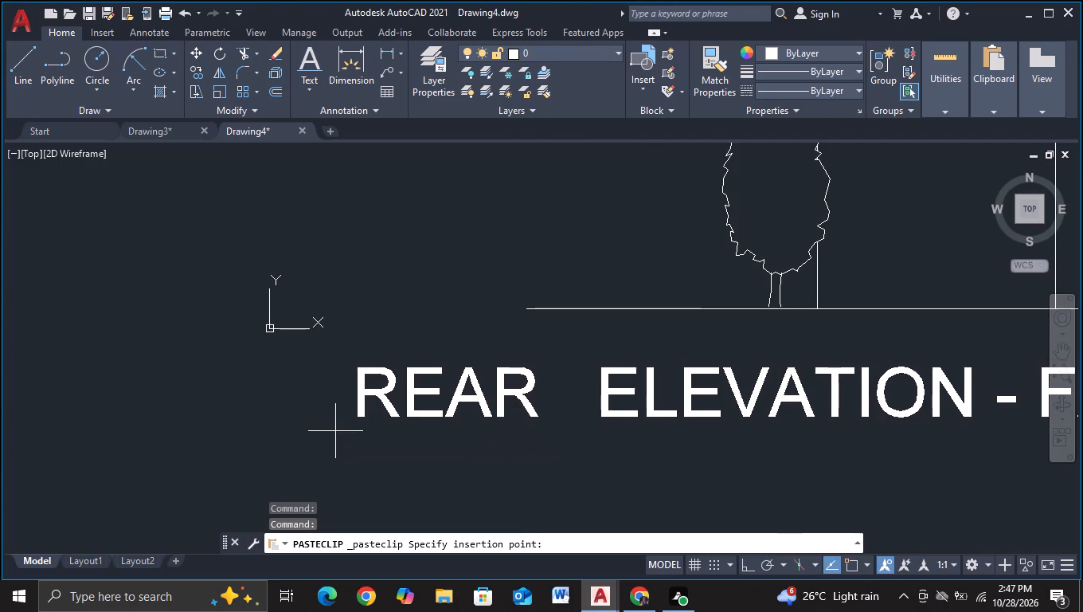
Move the UCS origin diagonally away from the pasted elevation so it sits clear below and left of the title.
scroll(335, 431, down, 7)
scroll(420, 449, up, 3)
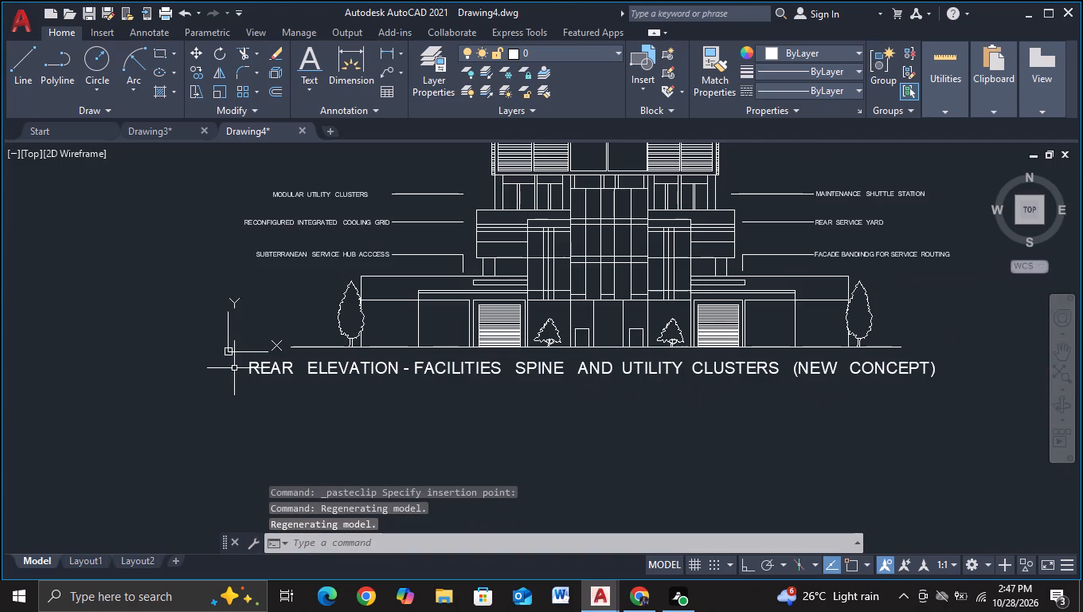
click(233, 351)
drag(230, 350, 92, 485)
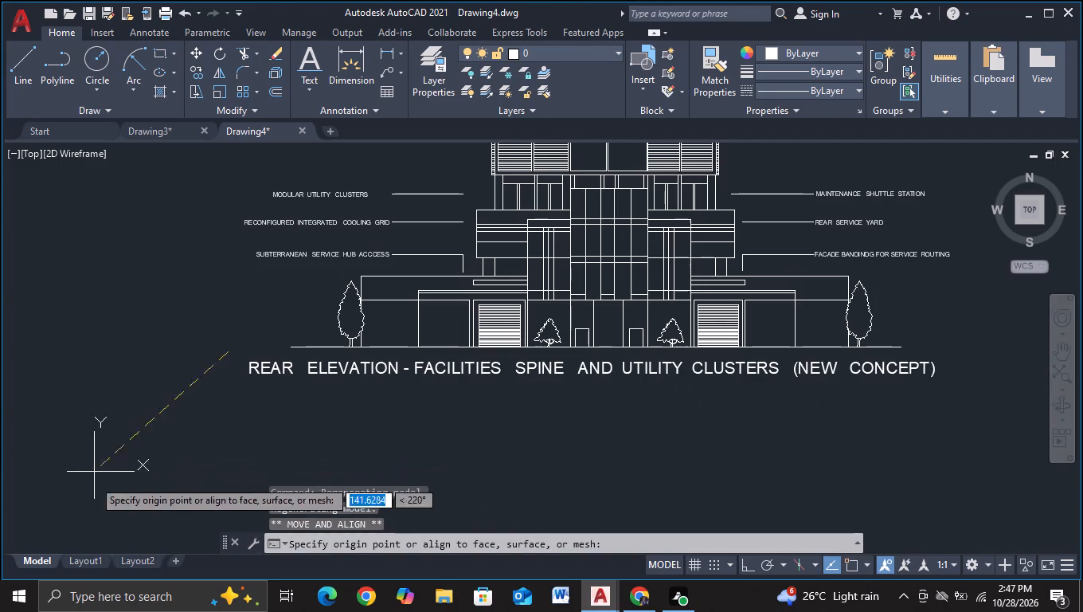
drag(92, 485, 47, 543)
click(29, 529)
scroll(338, 508, down, 2)
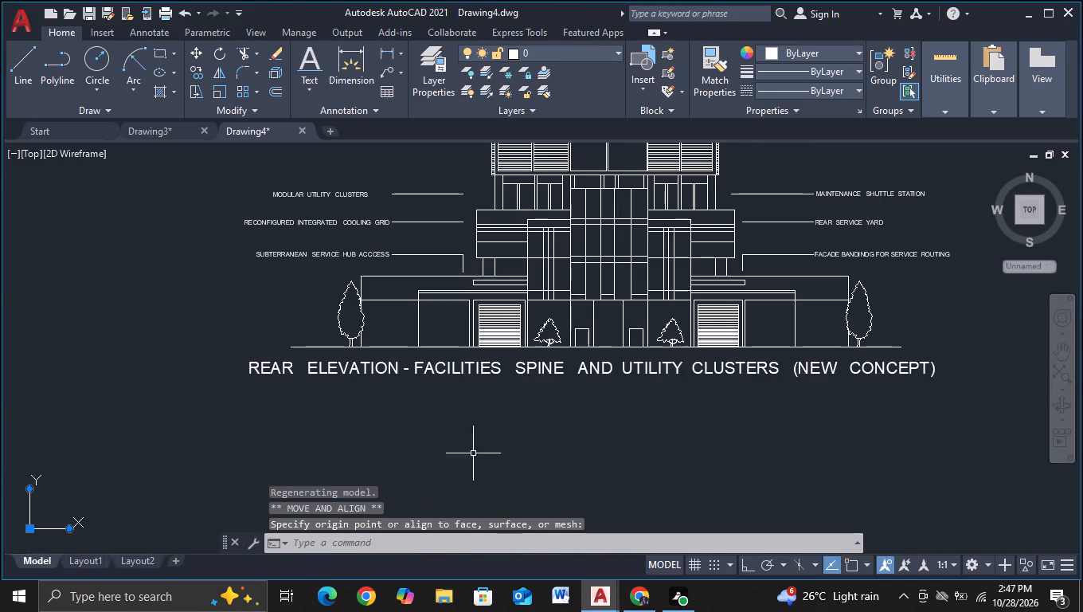
middle_drag(495, 443, 275, 507)
scroll(286, 478, down, 2)
scroll(479, 445, up, 2)
middle_drag(482, 443, 886, 321)
scroll(578, 408, down, 1)
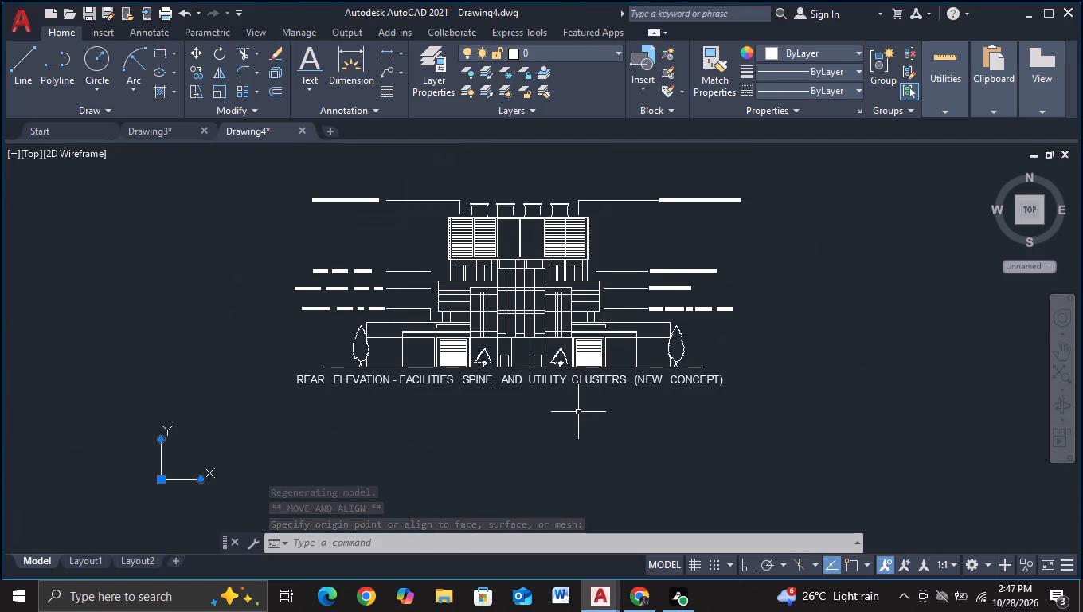
middle_drag(578, 412, 575, 432)
key(Escape)
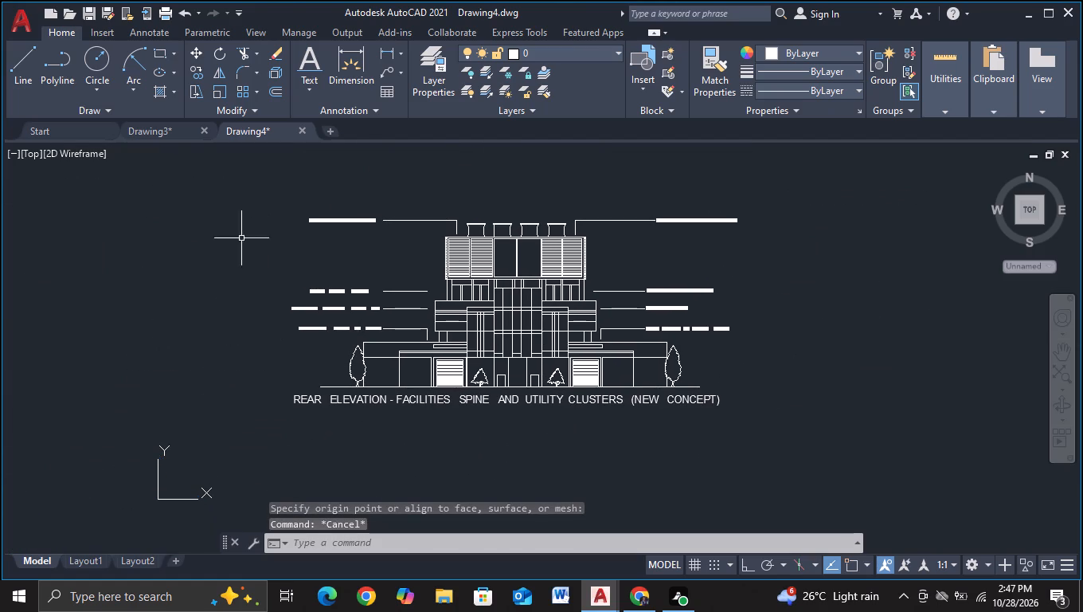
Save the new drawing in Documents under the name "Drawing4.dwg WASTE PART" as an AutoCAD 2018 drawing.
click(111, 13)
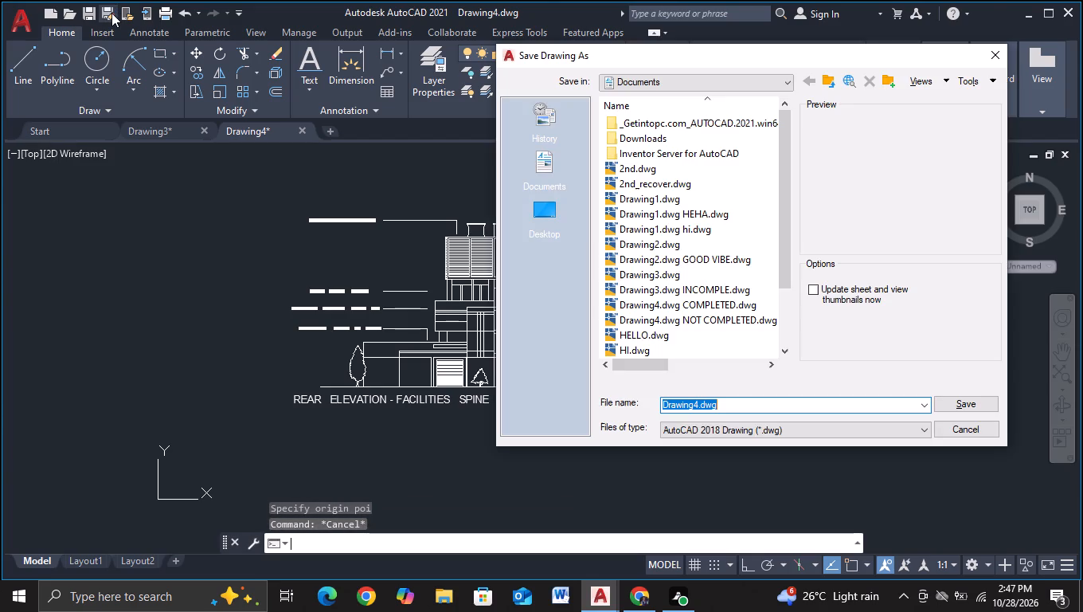
click(741, 400)
key(space)
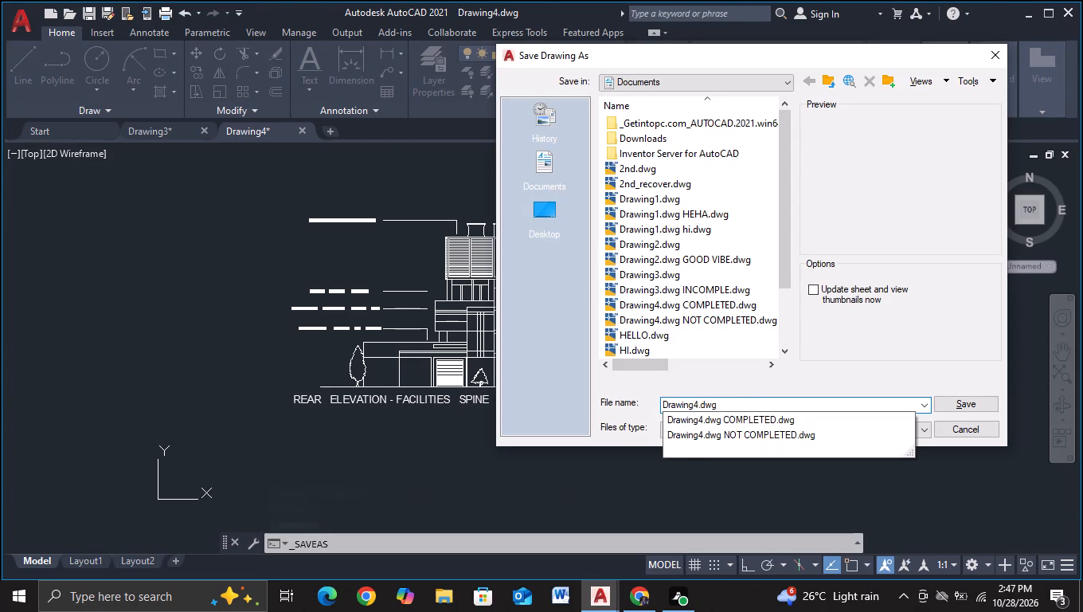
text(WAS)
text(TE PART)
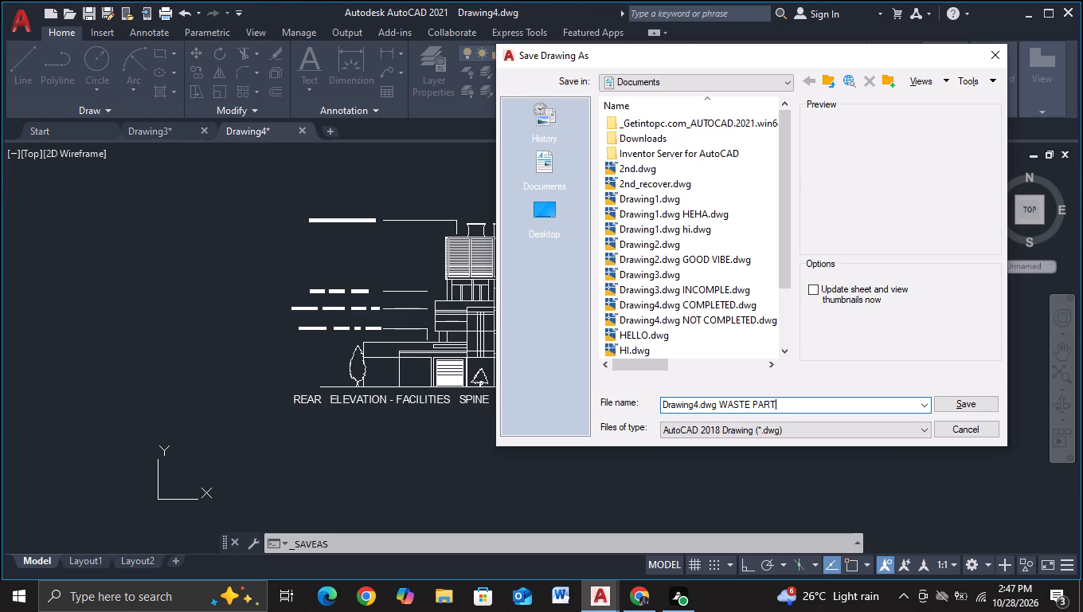
key(Return)
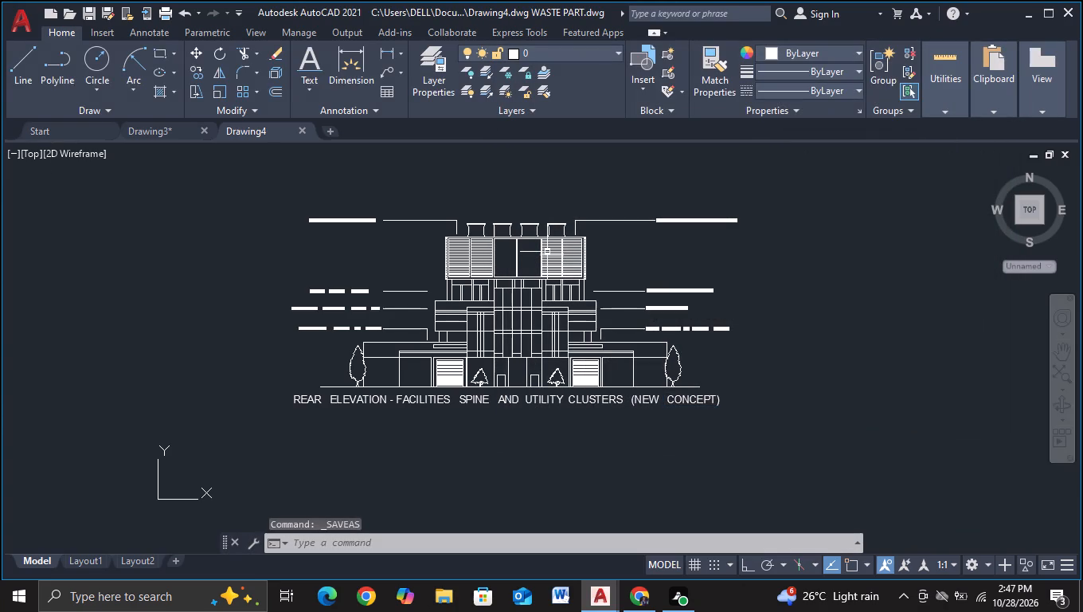
key(Escape)
Save the Drawing3 file with both elevations under its existing name "Drawing3.dwg INCOMPLE.dwg" in Documents, replacing the existing file.
click(143, 128)
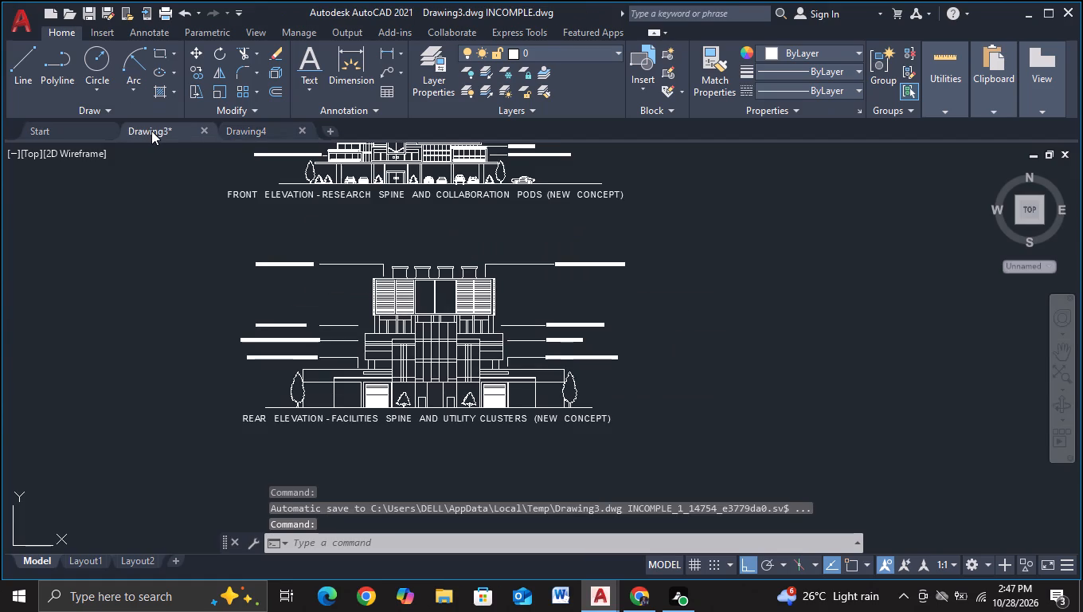
click(103, 13)
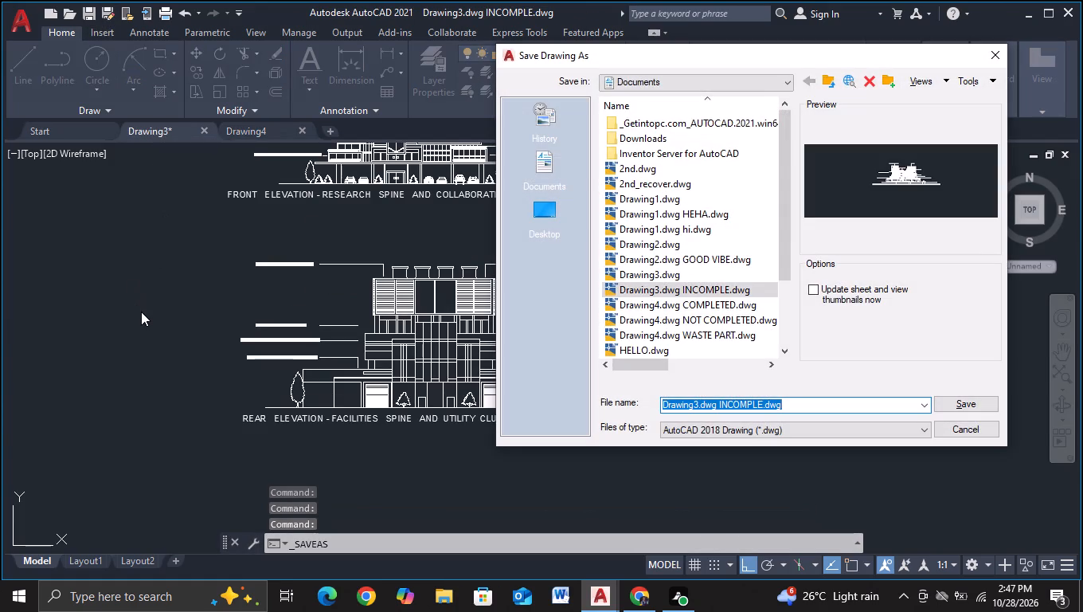
click(975, 410)
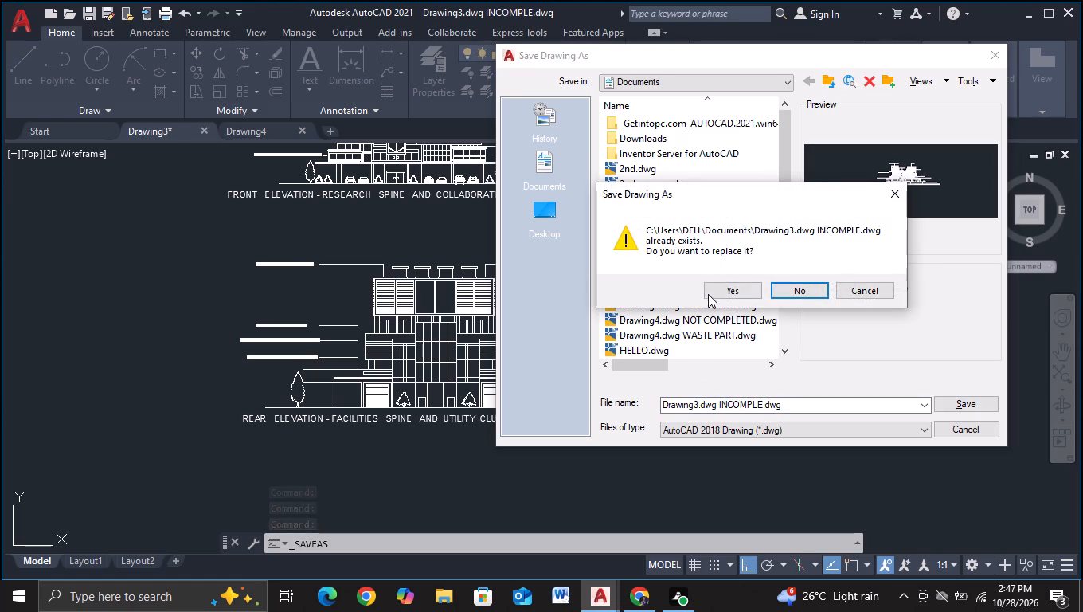
click(712, 291)
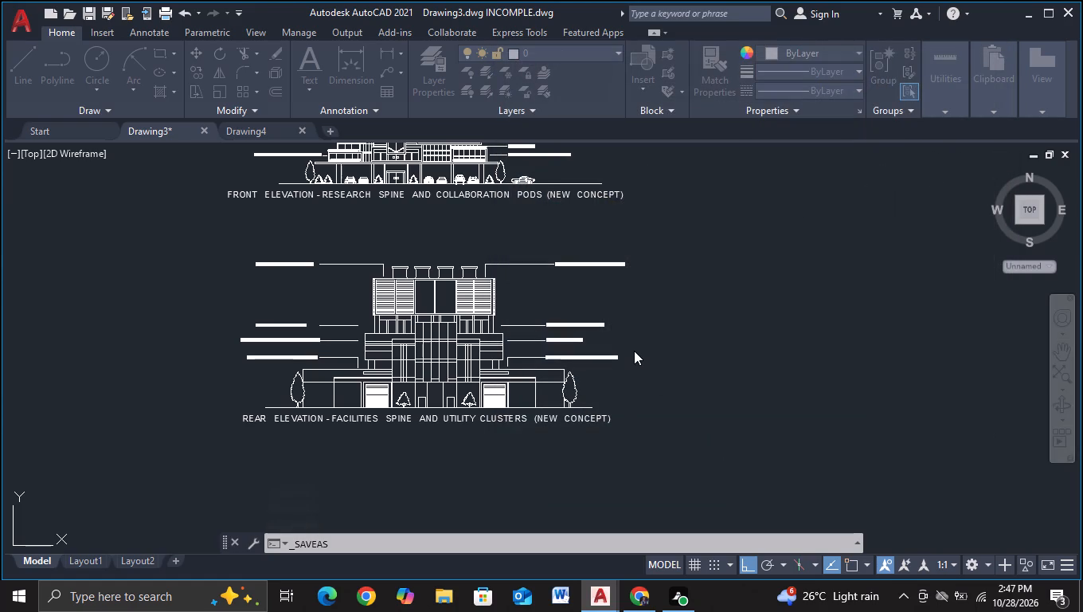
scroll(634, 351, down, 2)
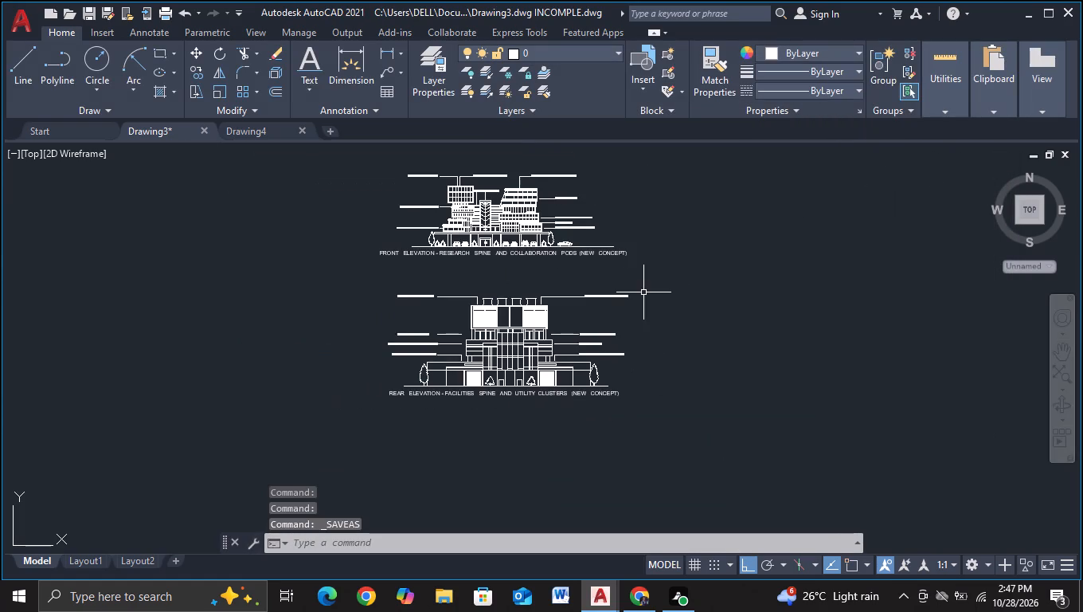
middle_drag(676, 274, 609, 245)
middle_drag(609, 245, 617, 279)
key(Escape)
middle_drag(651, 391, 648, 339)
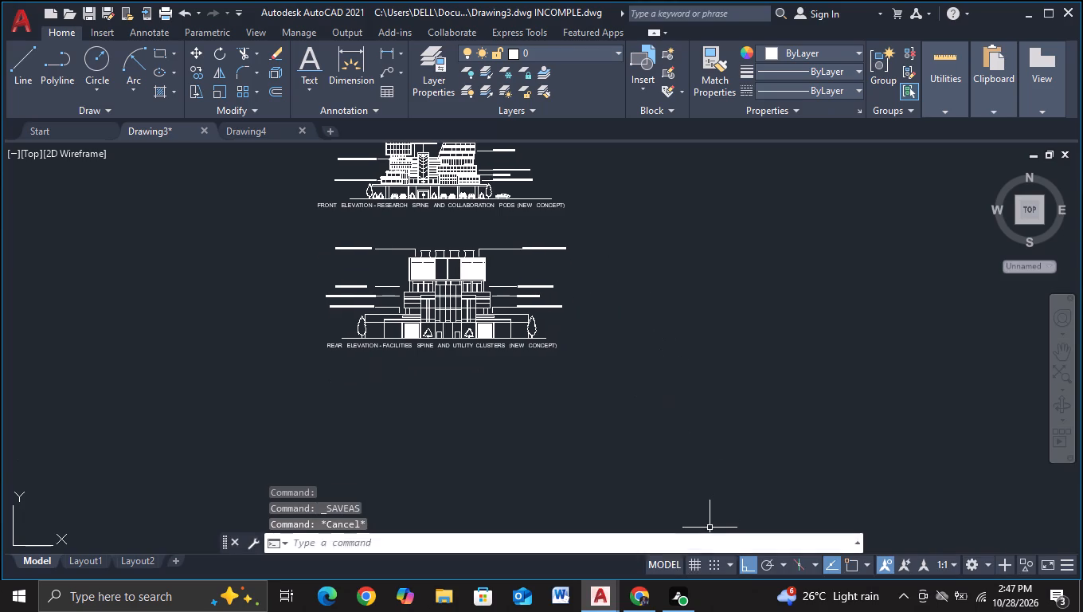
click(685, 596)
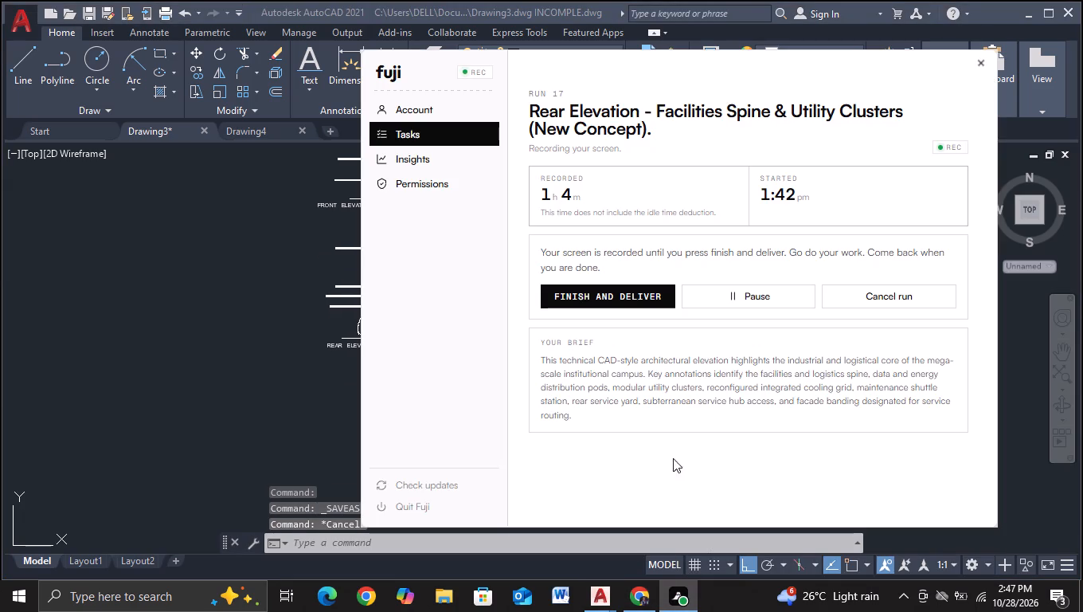